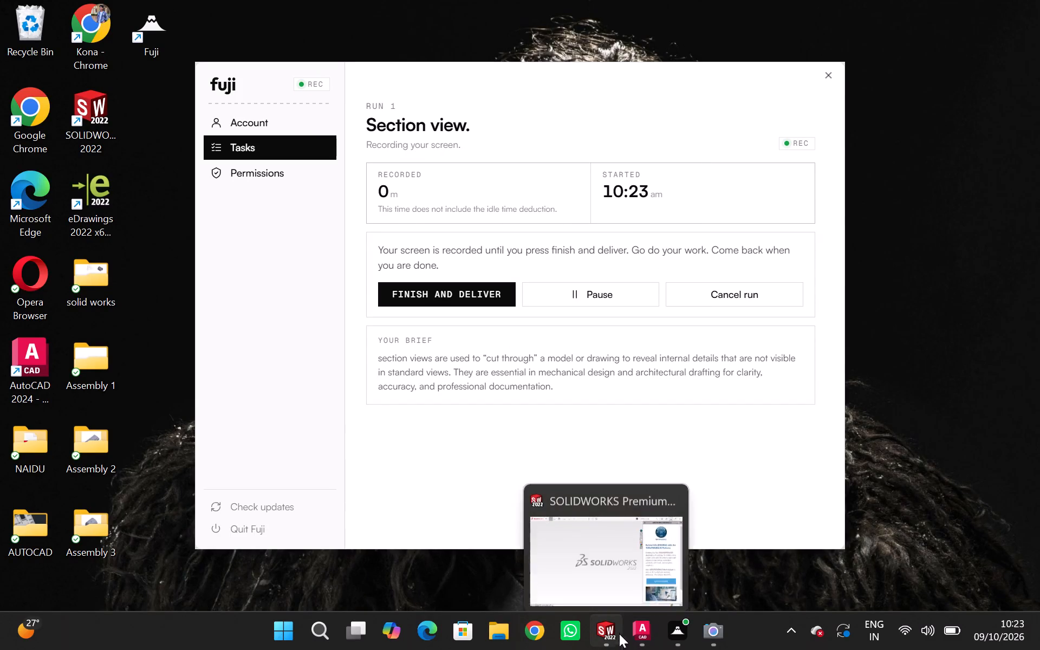
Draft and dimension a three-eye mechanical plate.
Switch to AutoCAD and close Drawing2 without saving its changes.
{"action": "left_click", "coordinate": [634, 631]}
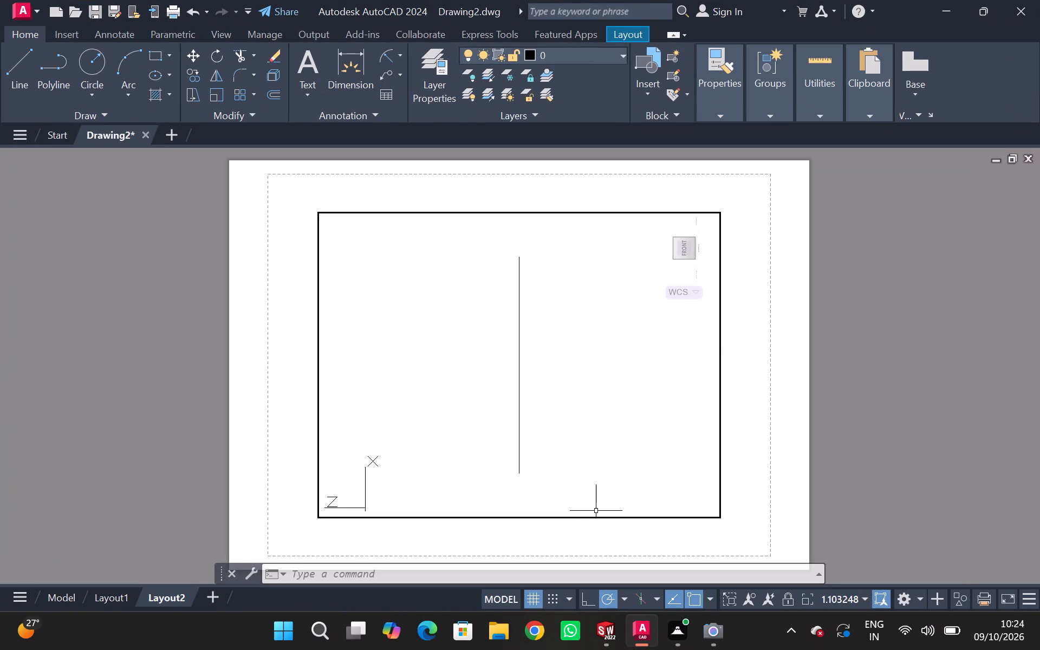
{"action": "left_click", "coordinate": [1031, 155]}
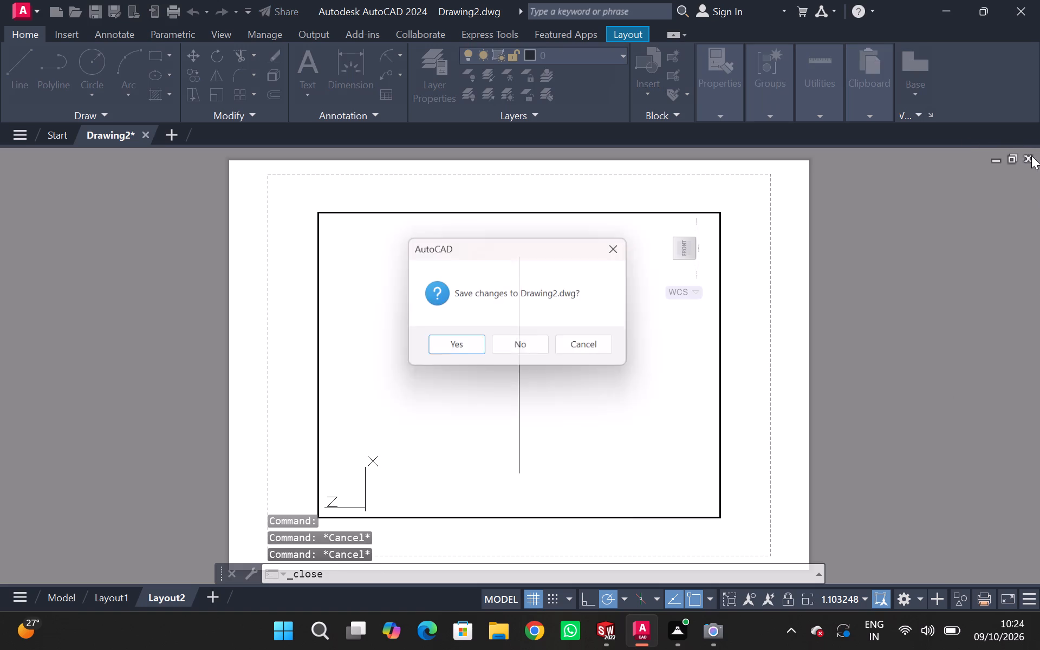
{"action": "left_click", "coordinate": [460, 349]}
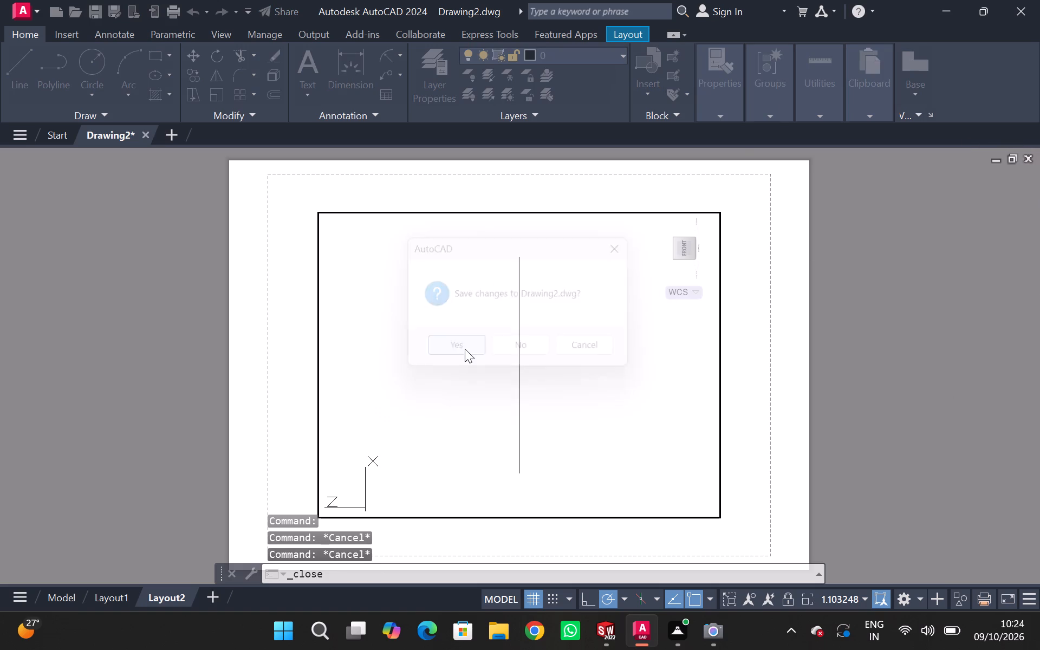
{"action": "left_click", "coordinate": [768, 102]}
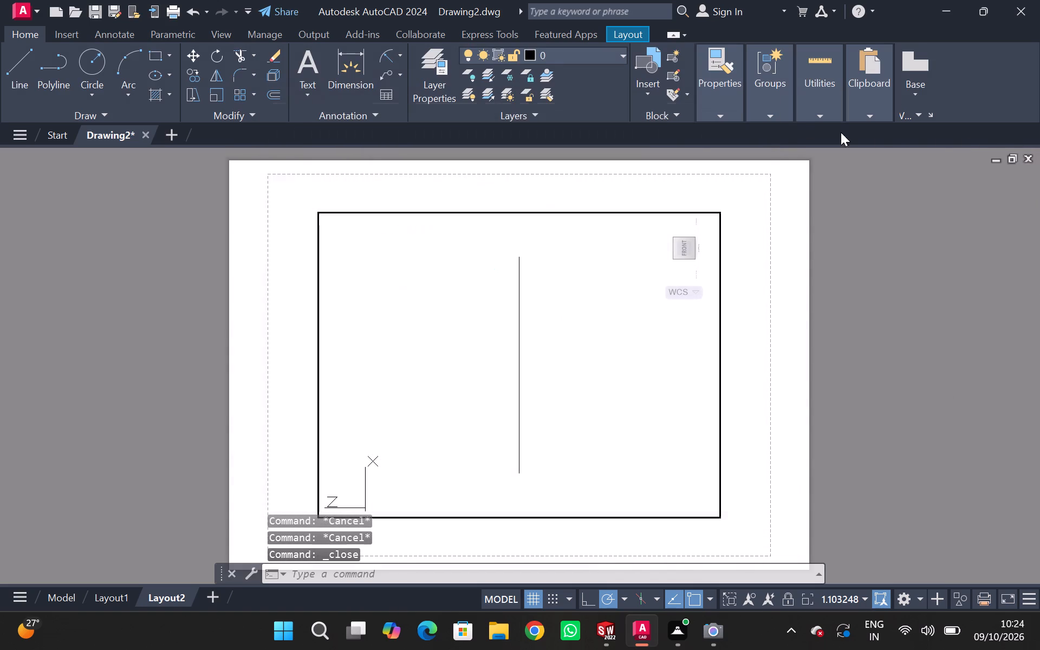
{"action": "left_click", "coordinate": [1032, 154]}
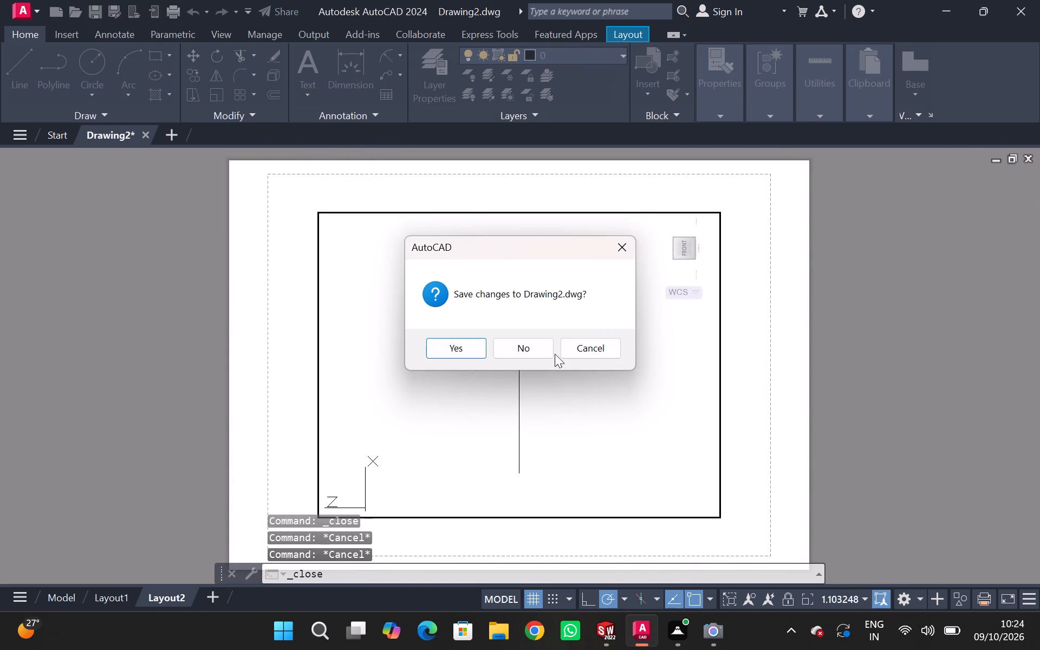
{"action": "left_click", "coordinate": [528, 352]}
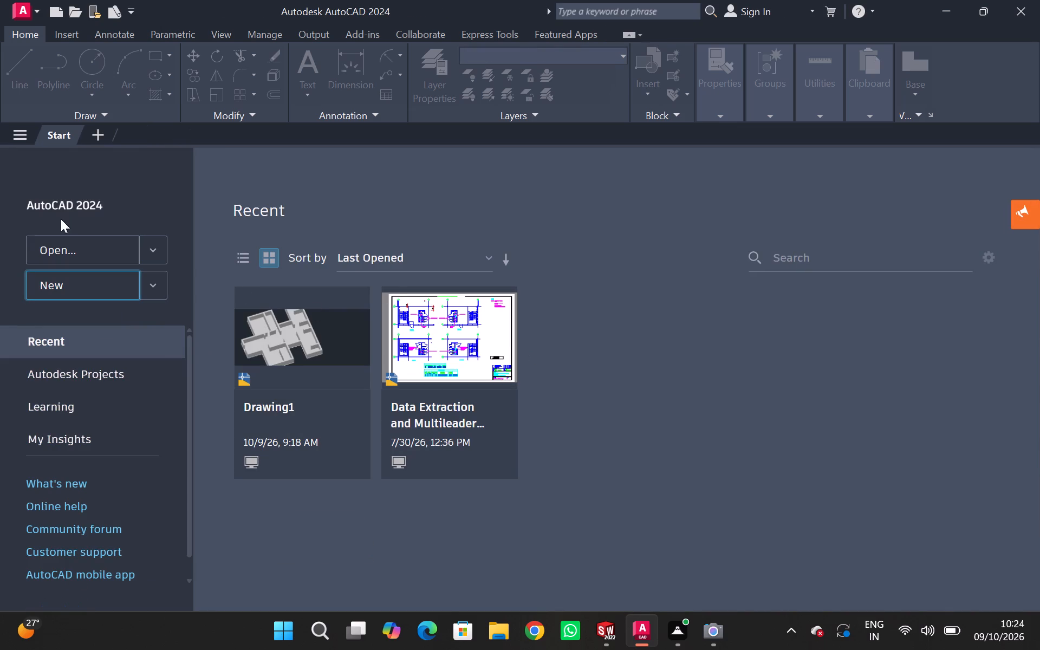
Create a new blank drawing.
{"action": "left_click", "coordinate": [40, 284]}
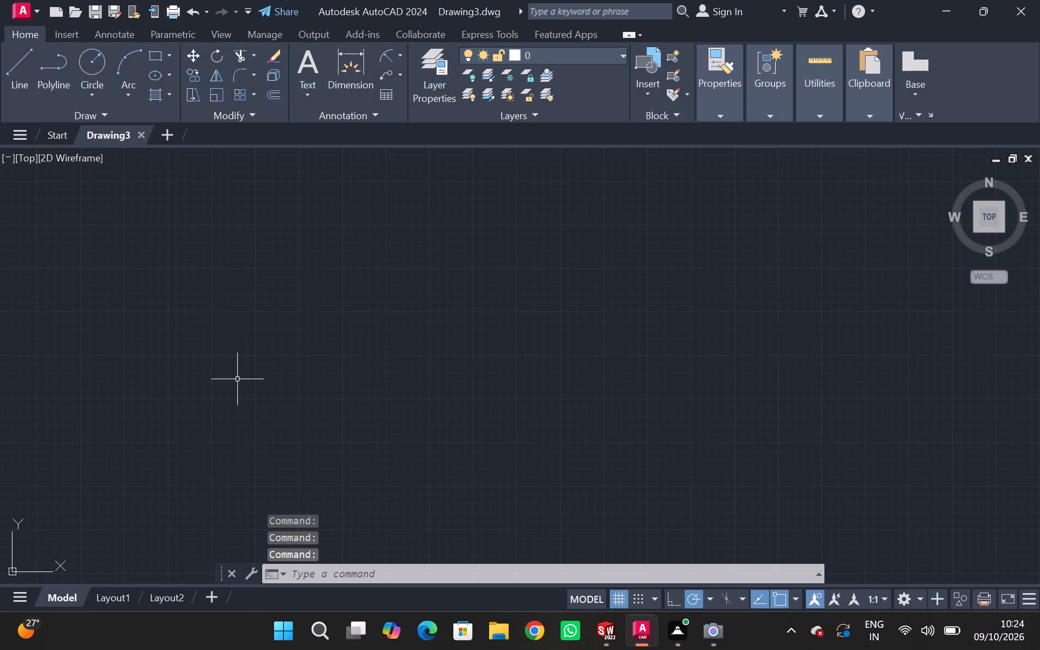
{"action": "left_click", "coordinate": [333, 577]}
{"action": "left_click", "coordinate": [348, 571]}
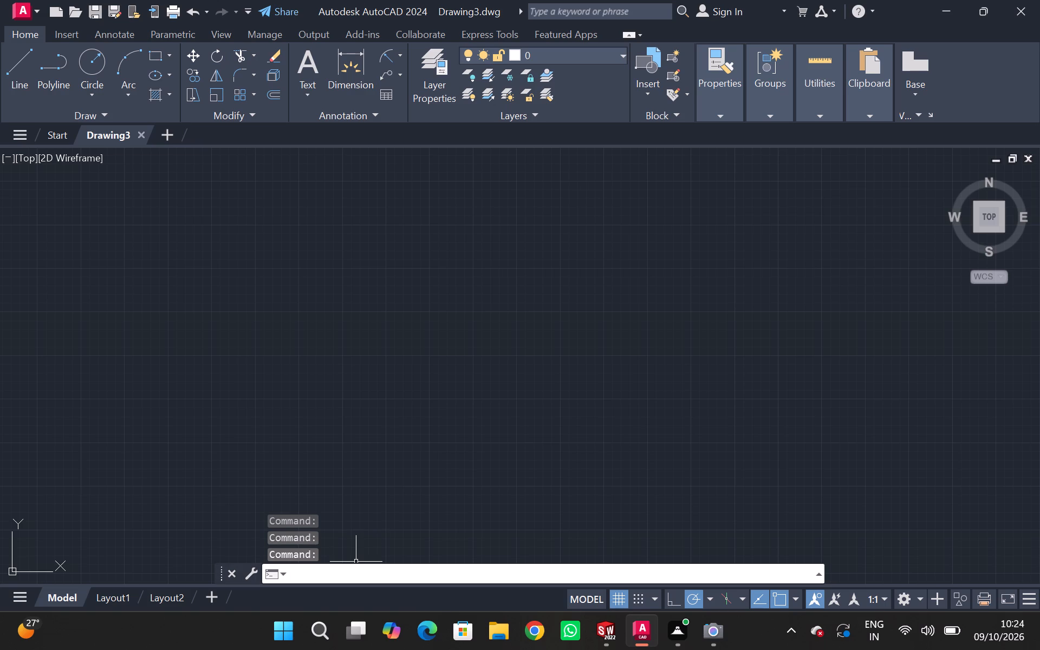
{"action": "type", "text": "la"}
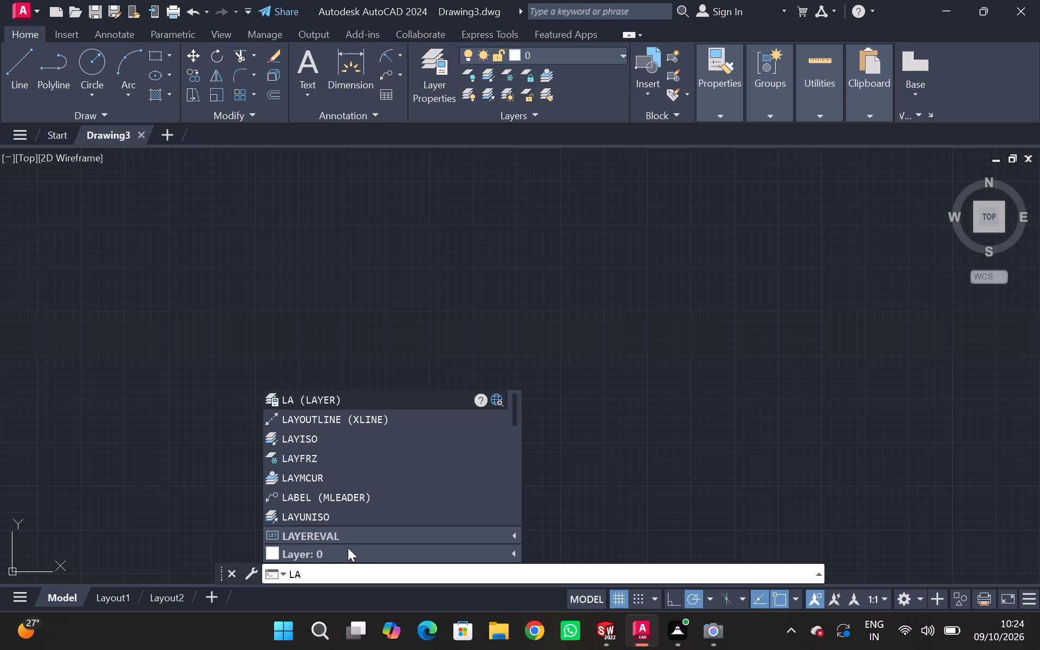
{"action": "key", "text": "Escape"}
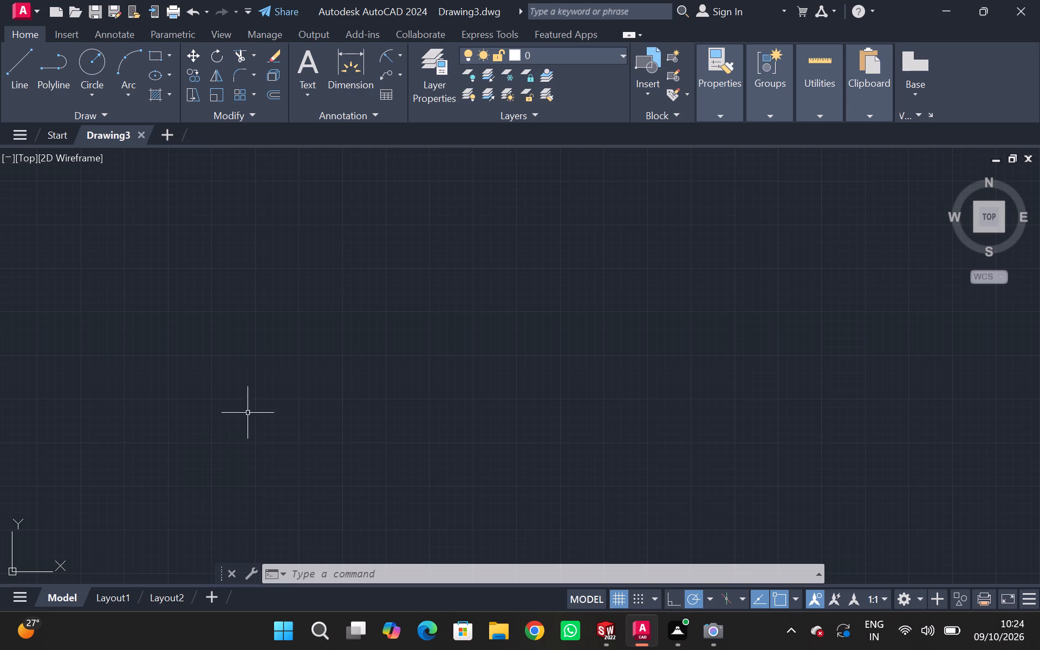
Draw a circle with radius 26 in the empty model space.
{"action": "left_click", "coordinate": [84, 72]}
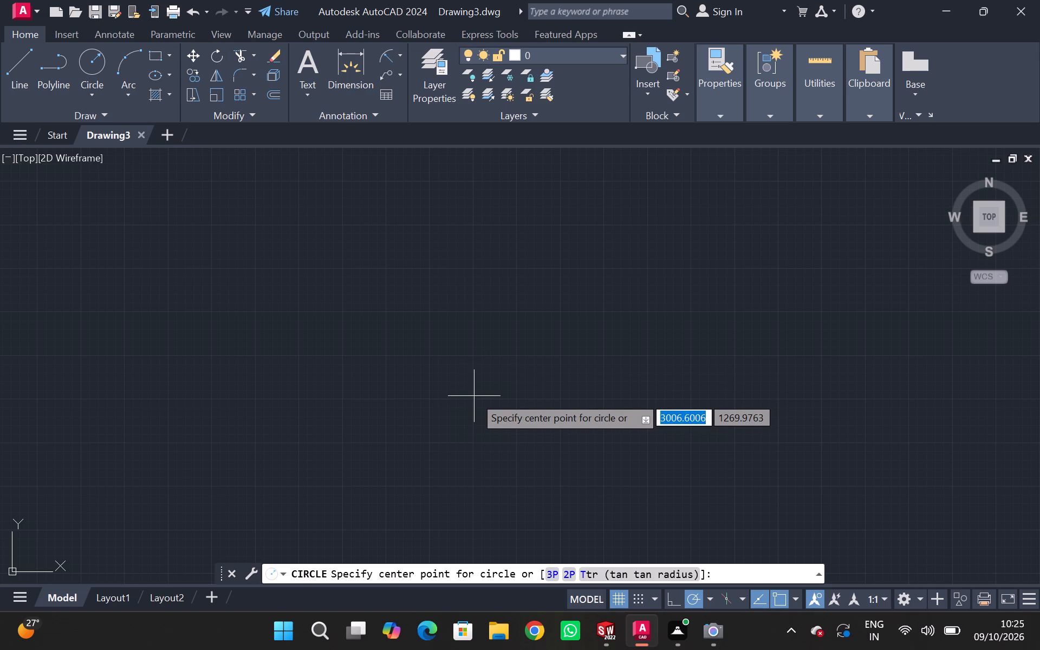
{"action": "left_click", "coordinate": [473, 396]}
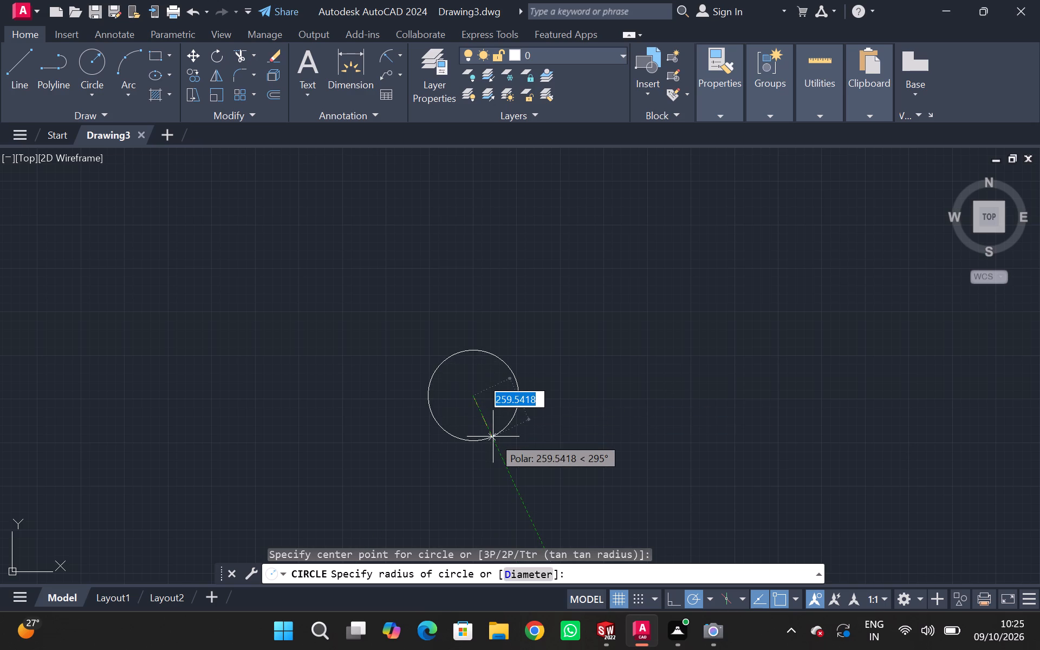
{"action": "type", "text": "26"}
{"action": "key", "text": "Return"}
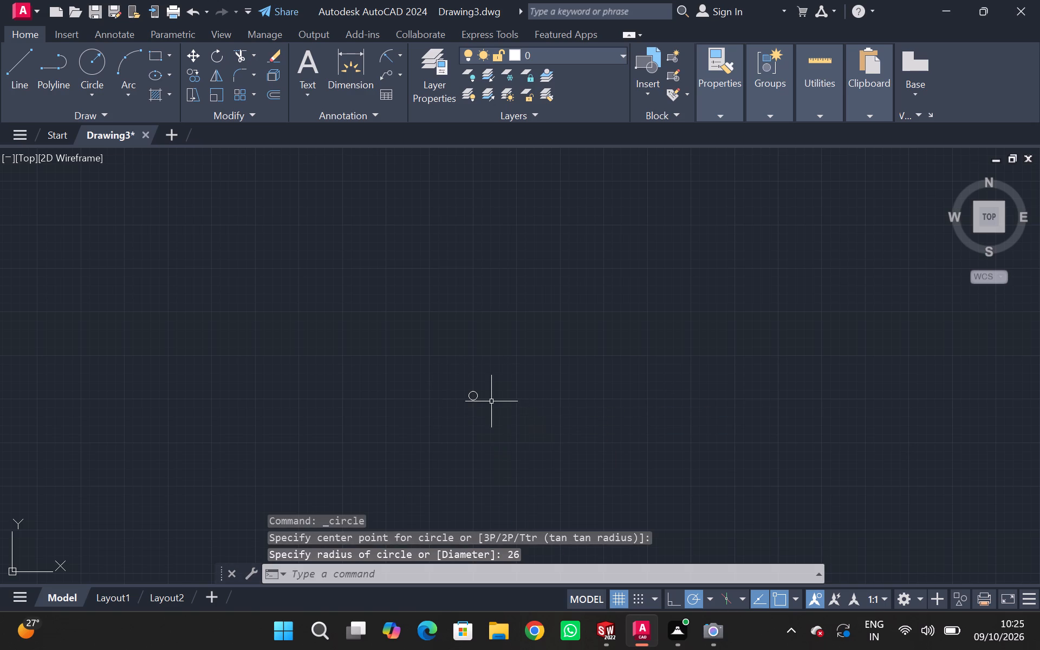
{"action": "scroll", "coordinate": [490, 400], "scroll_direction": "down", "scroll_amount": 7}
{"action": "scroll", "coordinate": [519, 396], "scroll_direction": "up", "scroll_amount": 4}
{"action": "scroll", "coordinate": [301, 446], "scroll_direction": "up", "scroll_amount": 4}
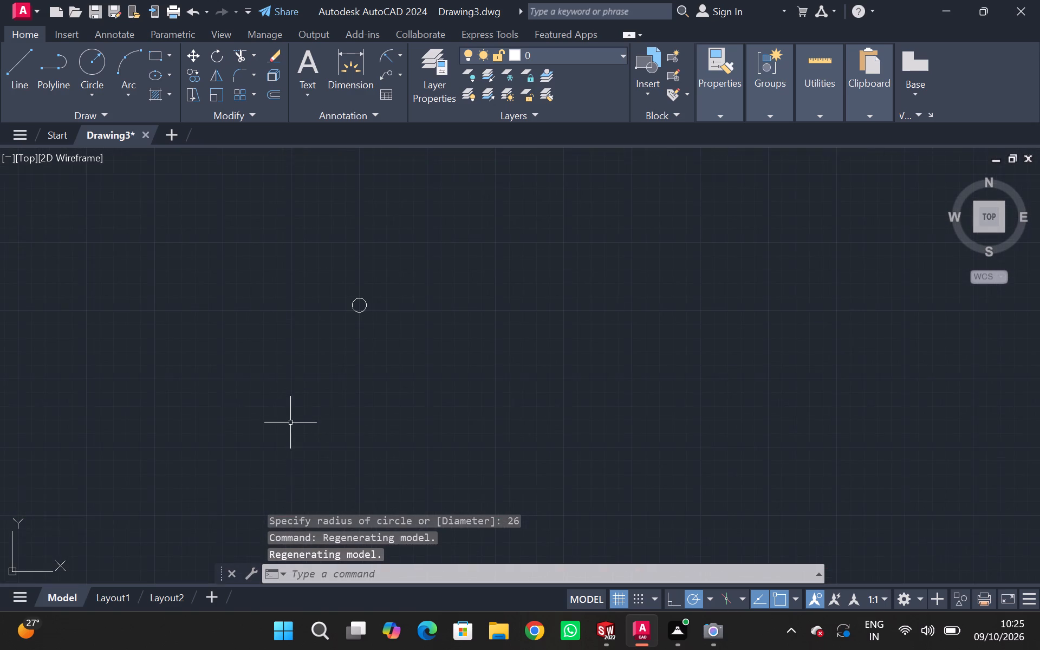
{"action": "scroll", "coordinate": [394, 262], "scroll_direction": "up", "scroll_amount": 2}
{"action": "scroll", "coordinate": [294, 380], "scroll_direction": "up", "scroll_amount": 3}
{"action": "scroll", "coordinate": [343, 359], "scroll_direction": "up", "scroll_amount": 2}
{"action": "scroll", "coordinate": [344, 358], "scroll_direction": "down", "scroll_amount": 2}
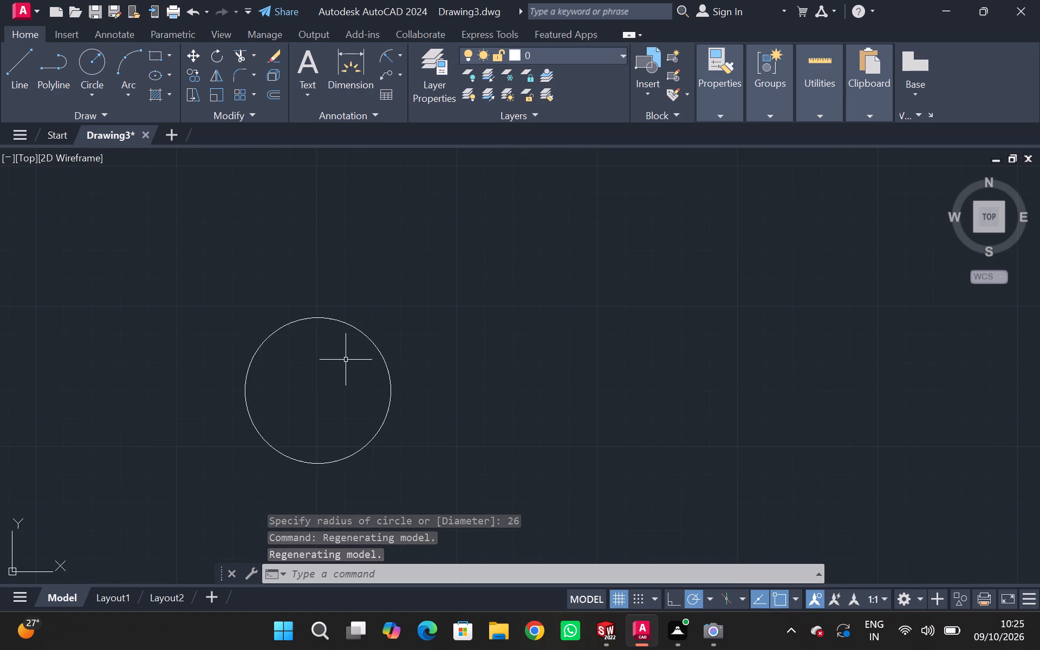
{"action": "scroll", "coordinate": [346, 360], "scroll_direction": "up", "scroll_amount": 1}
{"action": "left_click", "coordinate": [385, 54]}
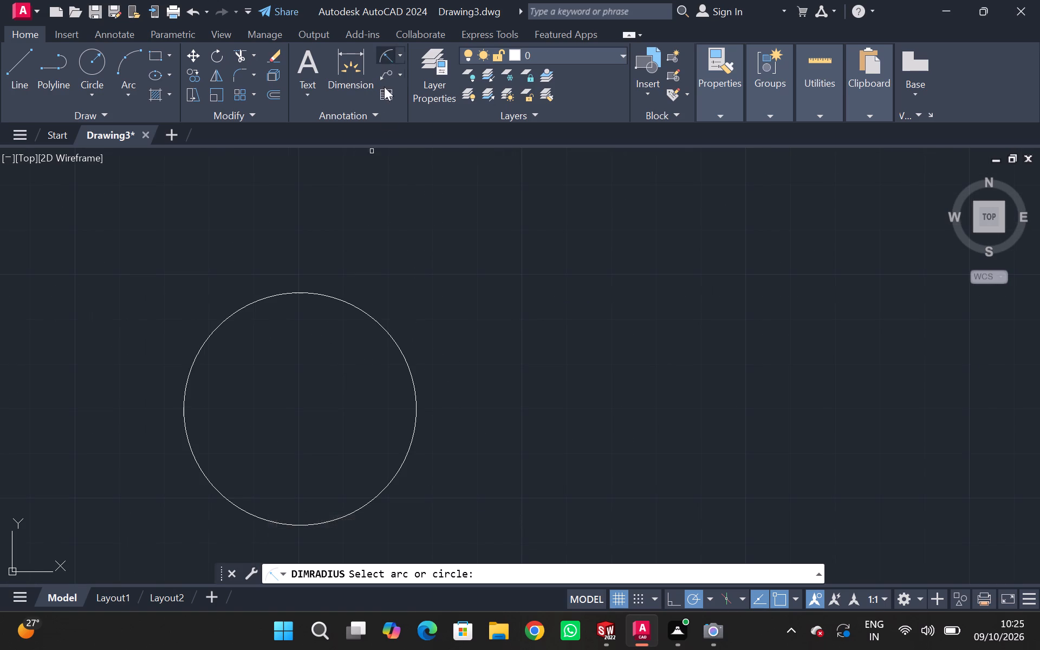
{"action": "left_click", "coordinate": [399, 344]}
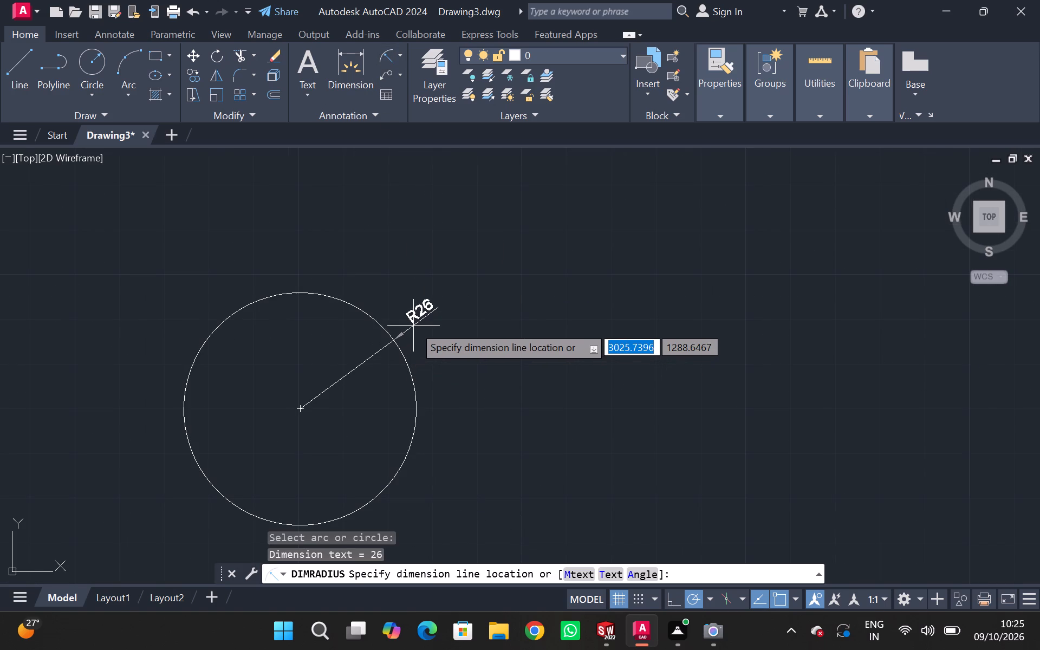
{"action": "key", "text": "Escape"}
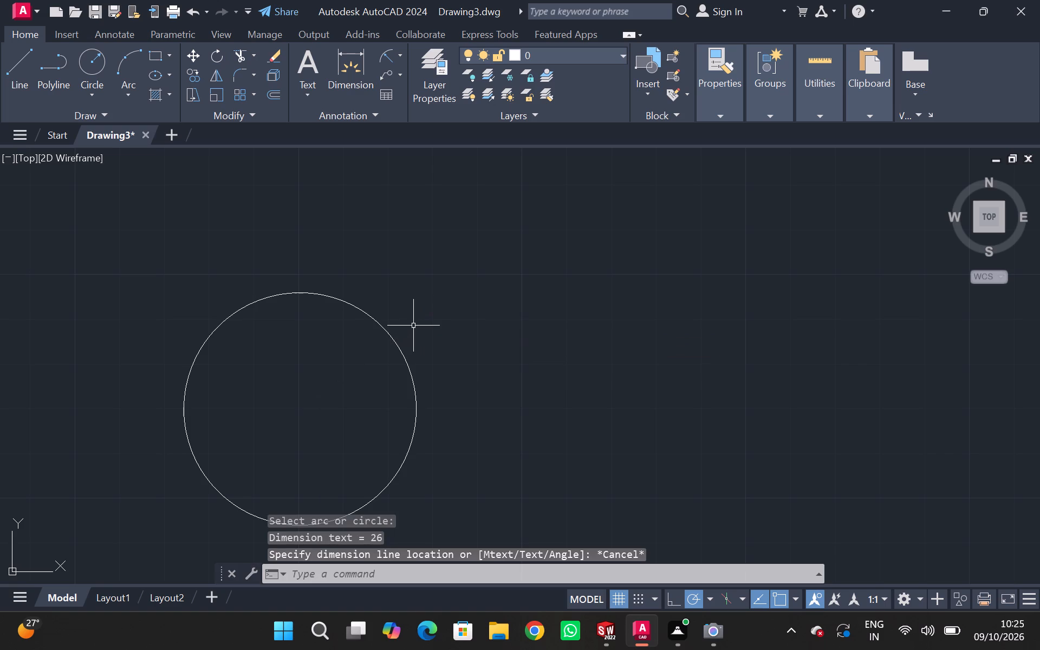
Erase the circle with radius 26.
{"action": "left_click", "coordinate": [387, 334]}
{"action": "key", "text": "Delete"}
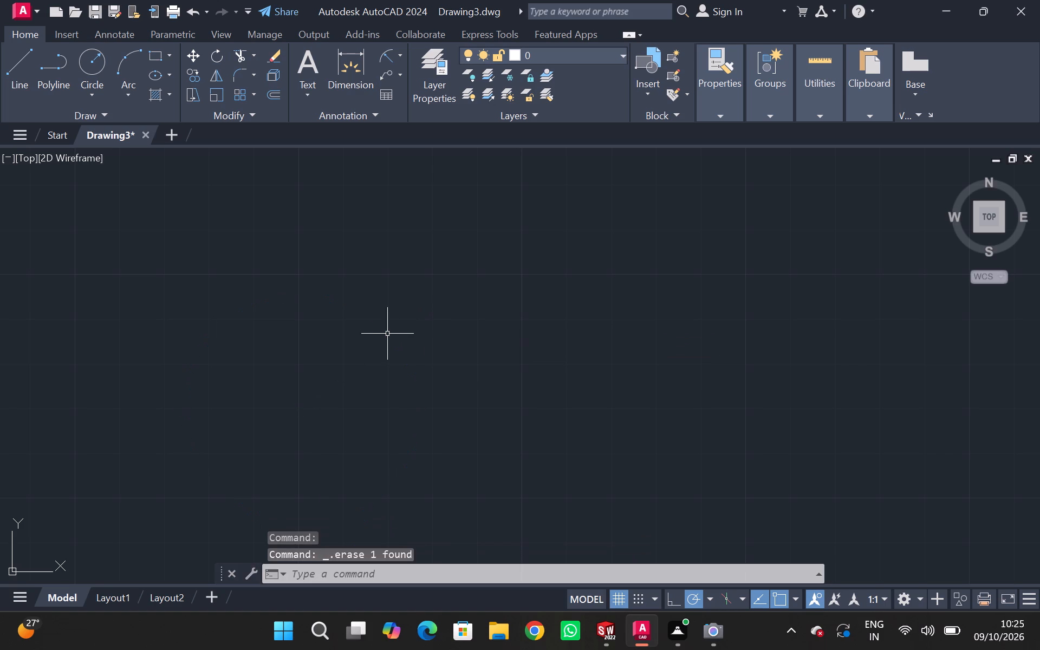
Draw a circle by center and diameter near the middle of the drawing, with diameter 26.
{"action": "left_click", "coordinate": [102, 55]}
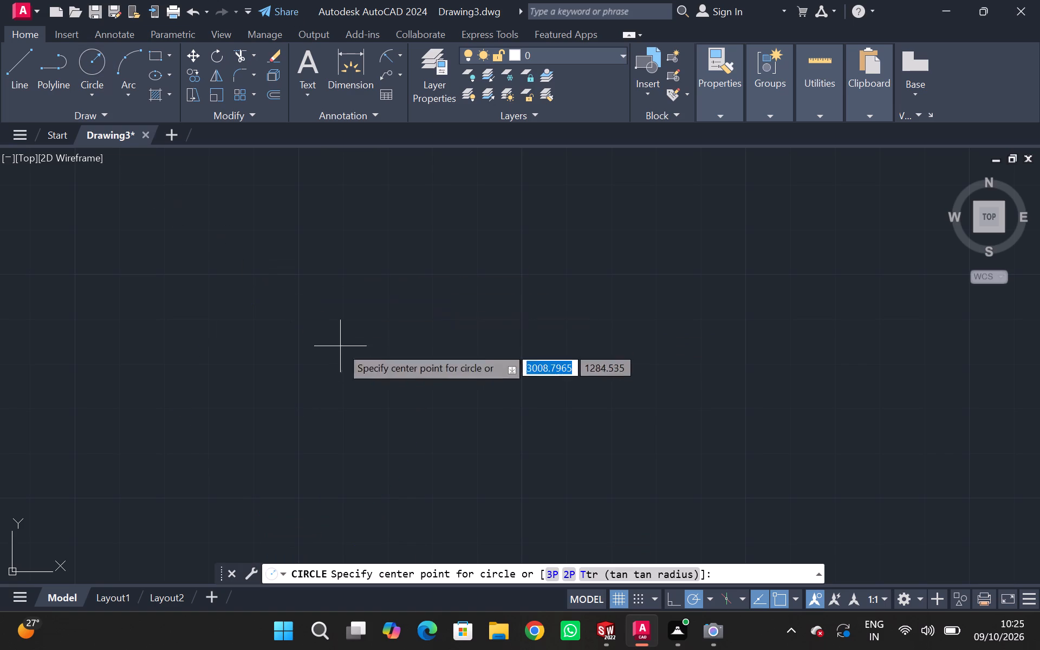
{"action": "left_click", "coordinate": [87, 101]}
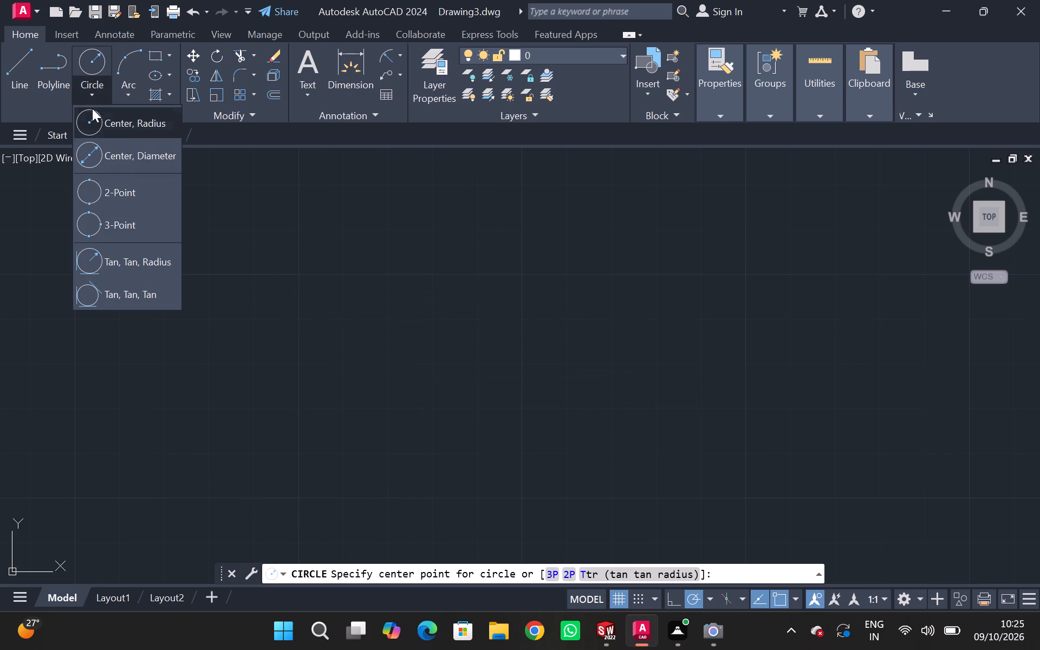
{"action": "left_click", "coordinate": [111, 161]}
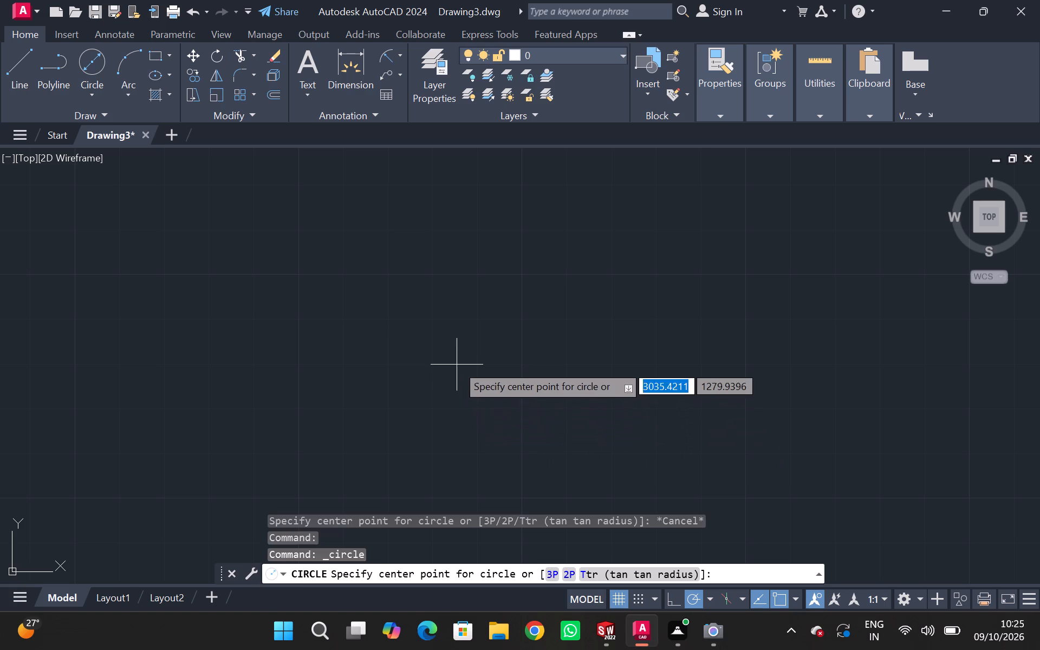
{"action": "left_click", "coordinate": [457, 363]}
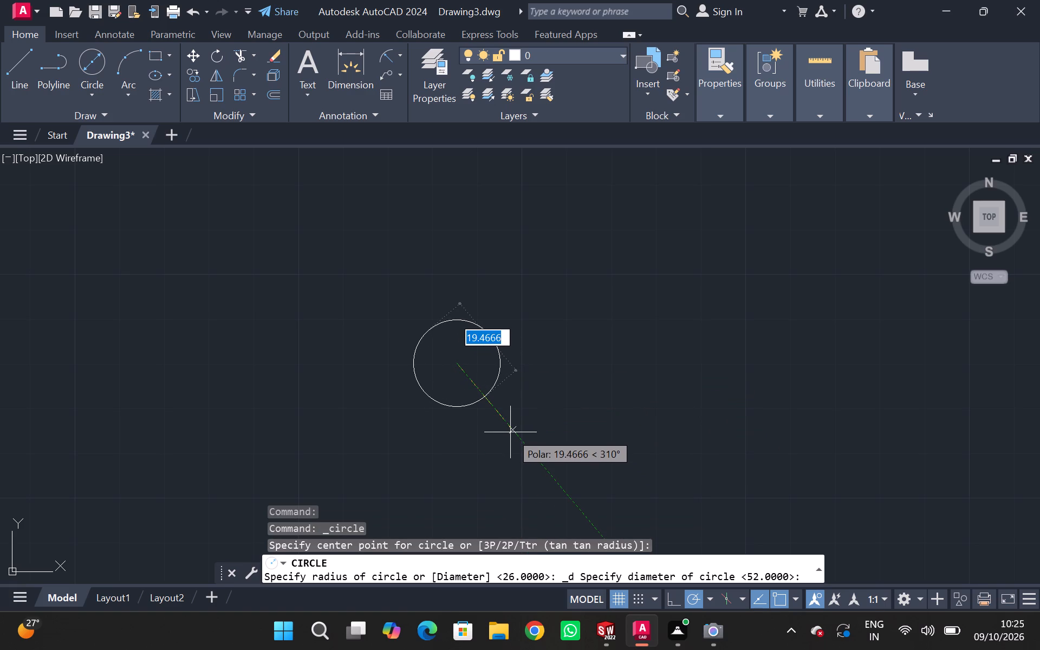
{"action": "type", "text": "26"}
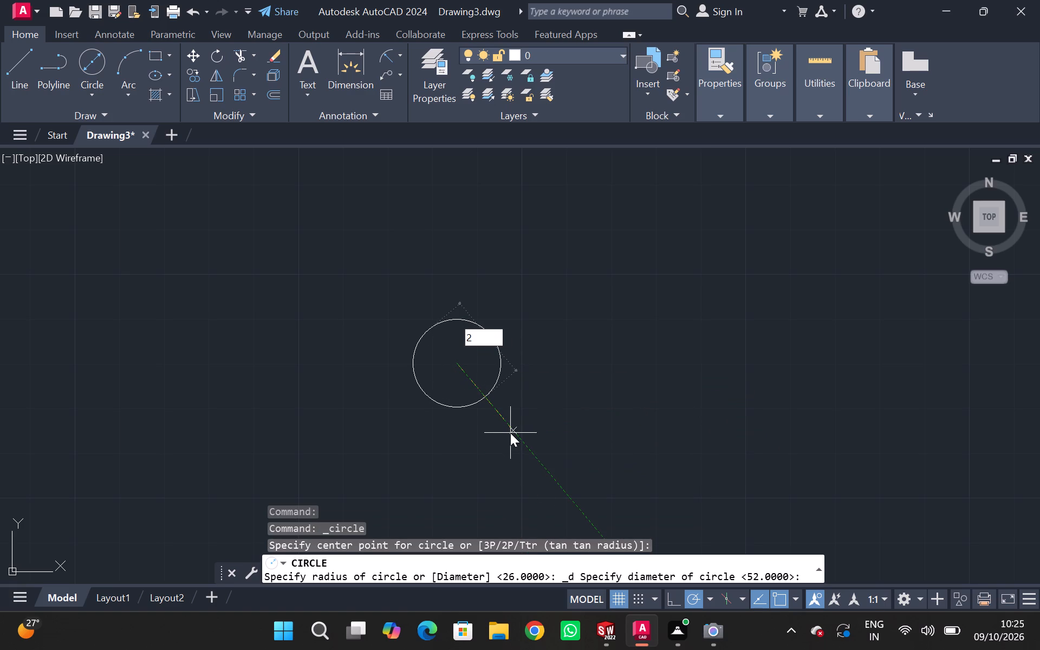
{"action": "key", "text": "Return"}
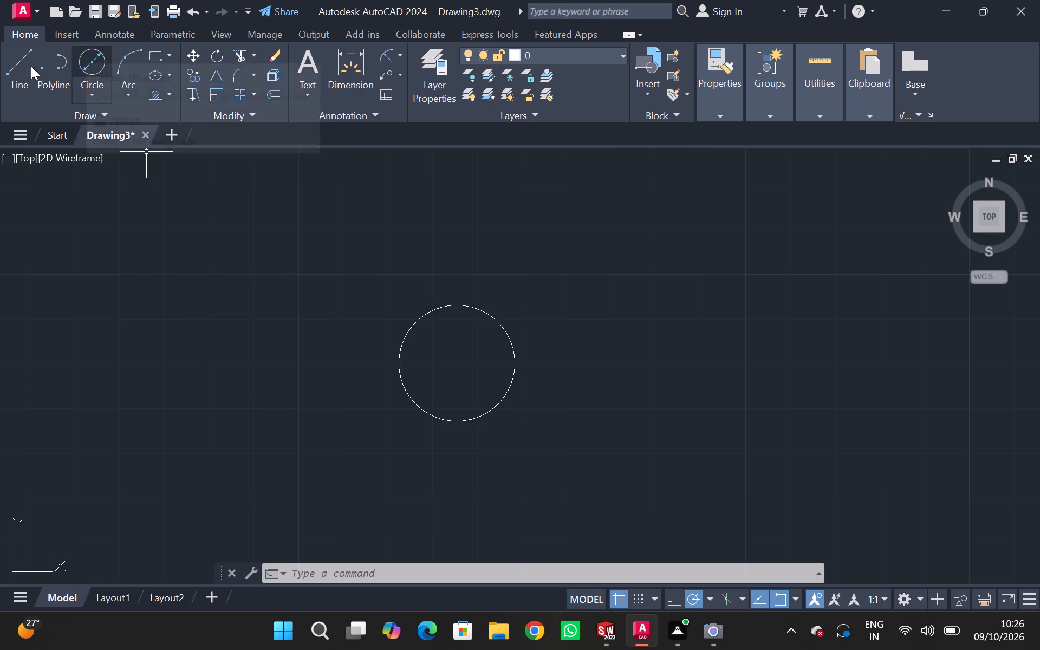
Draw a concentric circle with diameter 60 around the 26-diameter circle.
{"action": "left_click", "coordinate": [101, 63]}
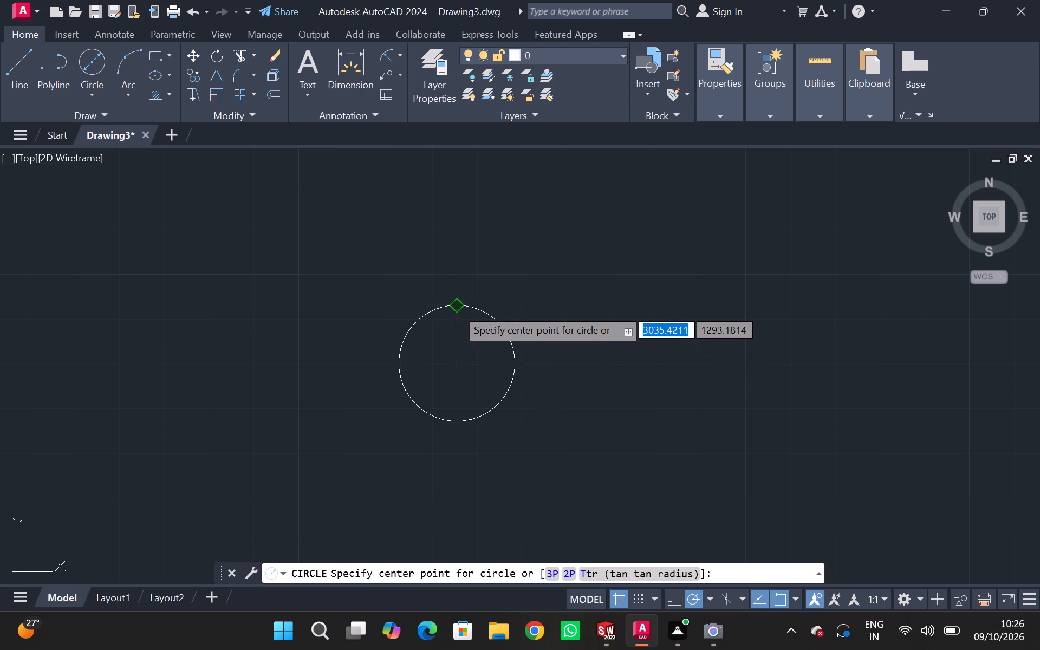
{"action": "left_click", "coordinate": [458, 364]}
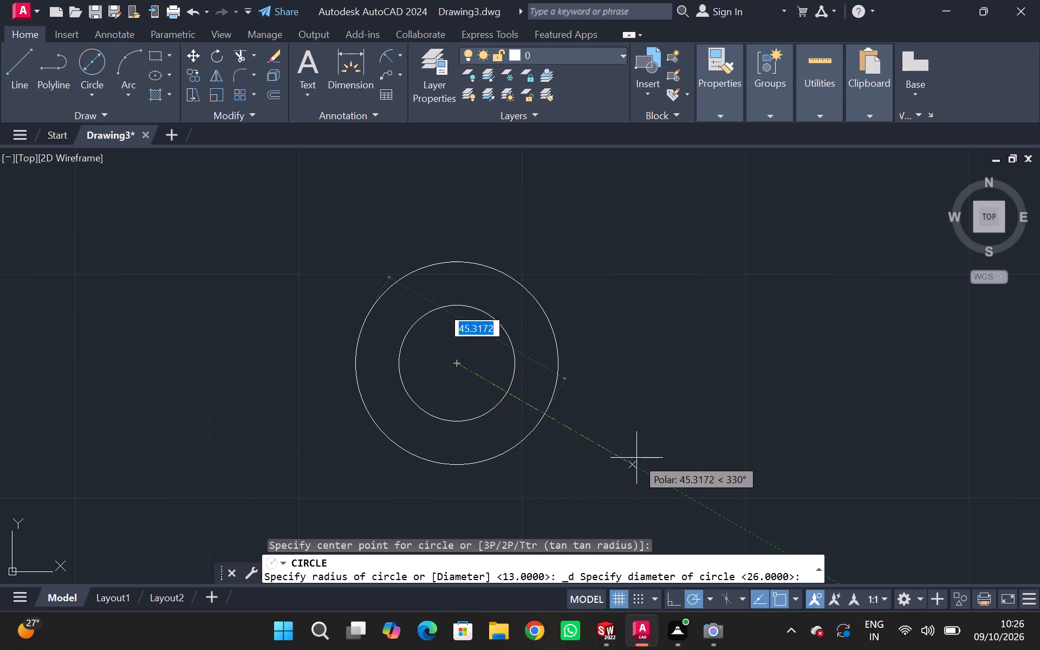
{"action": "type", "text": "60"}
{"action": "key", "text": "Return"}
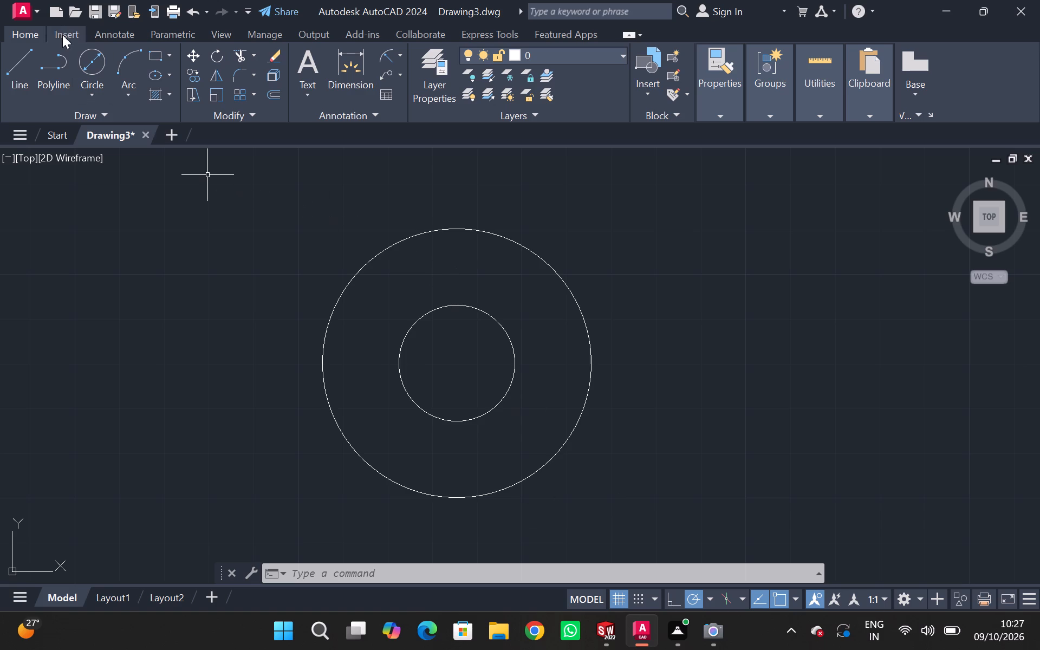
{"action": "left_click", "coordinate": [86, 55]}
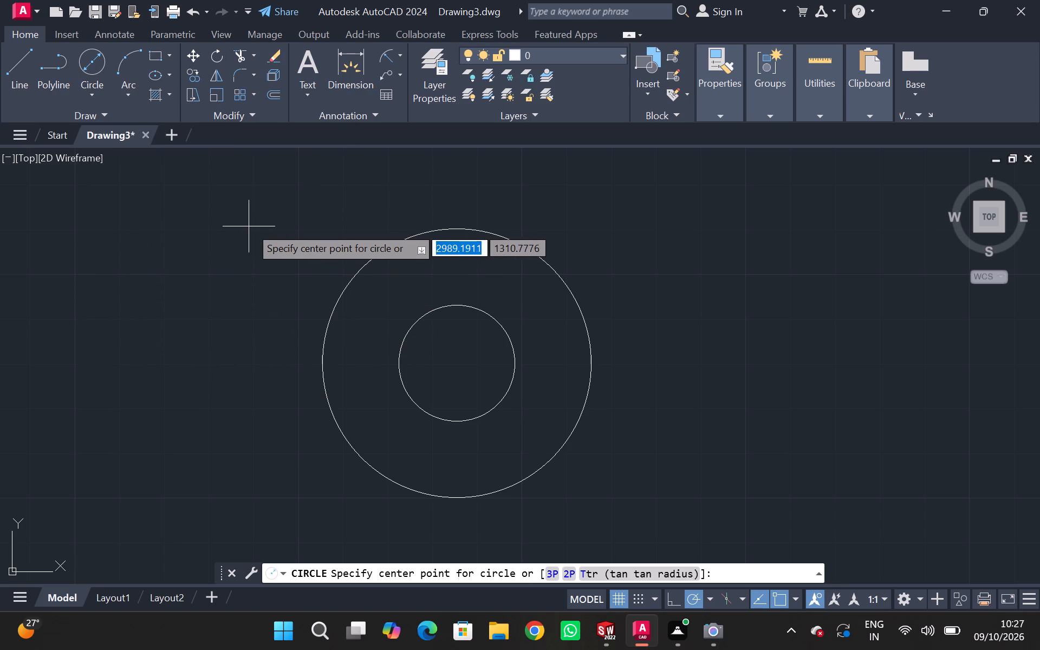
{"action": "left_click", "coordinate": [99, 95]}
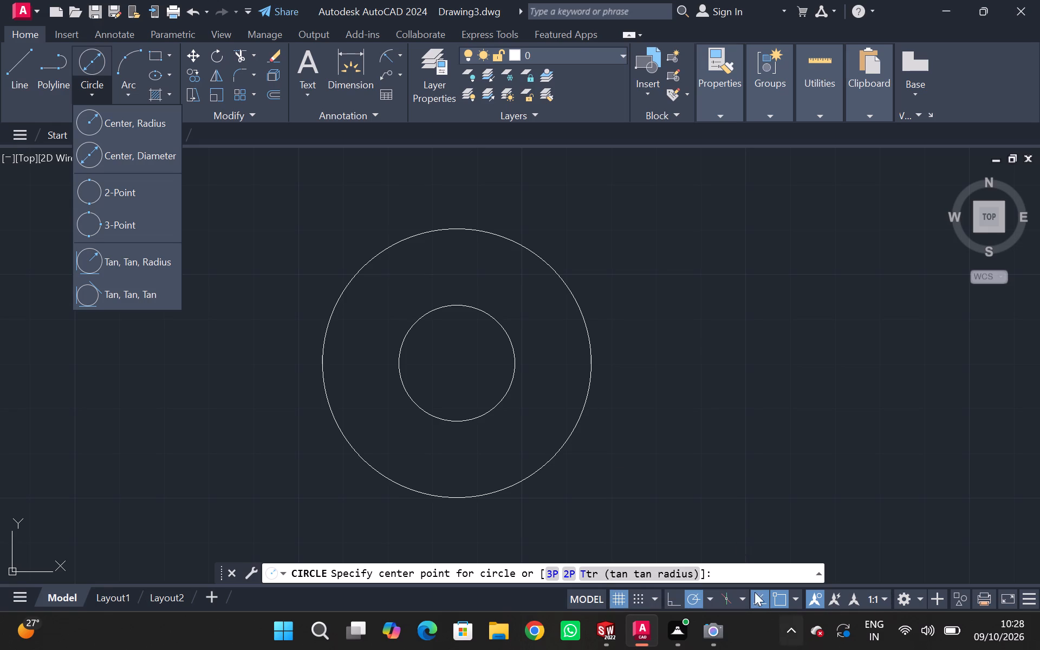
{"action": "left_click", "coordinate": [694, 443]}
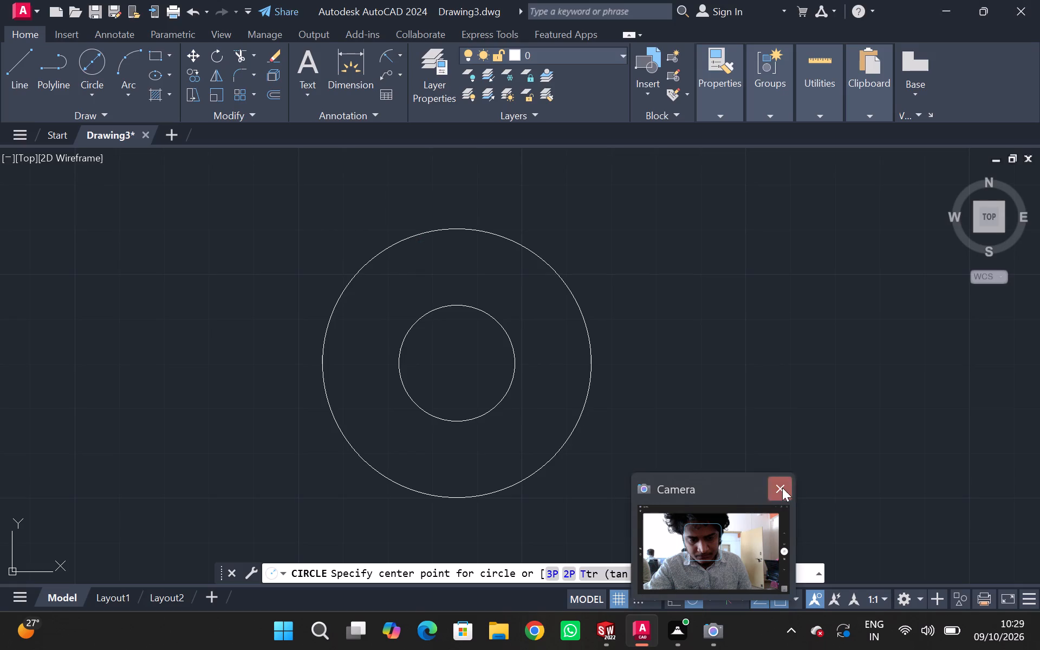
Close the Camera and SOLIDWORKS application windows.
{"action": "left_click", "coordinate": [782, 487]}
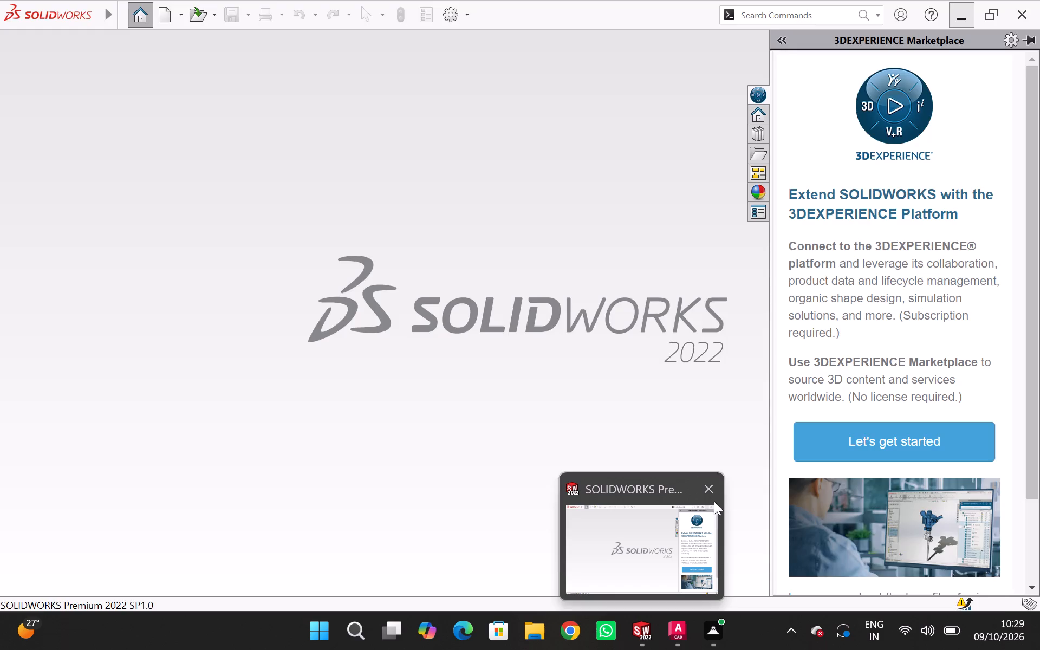
{"action": "left_click", "coordinate": [713, 485]}
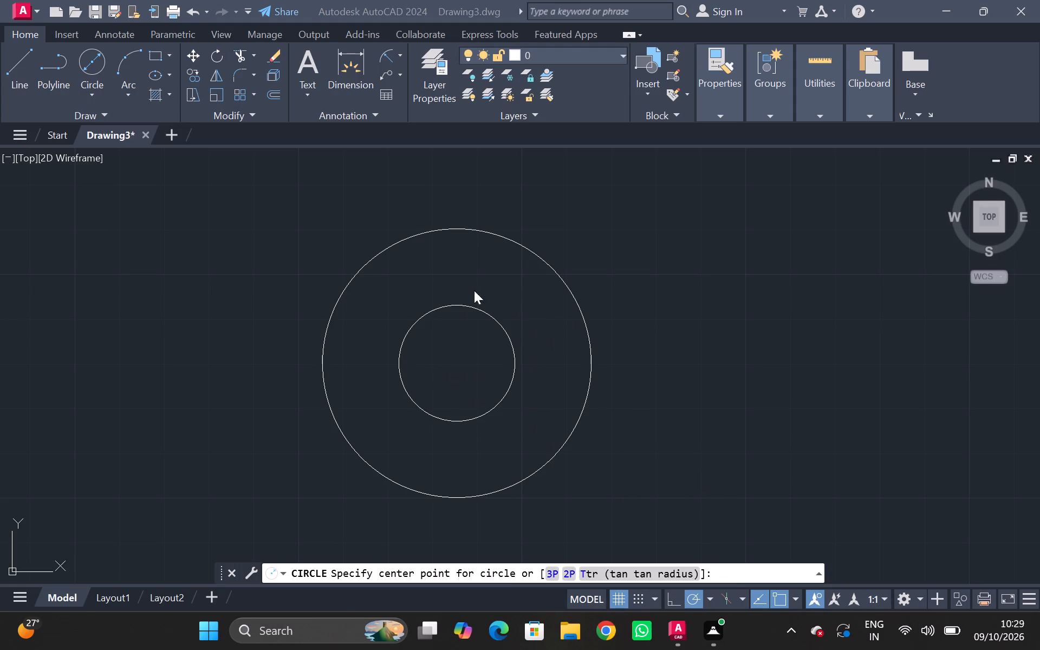
Draw a circle with diameter 44 concentric with the existing two circles, between them.
{"action": "left_click", "coordinate": [96, 73]}
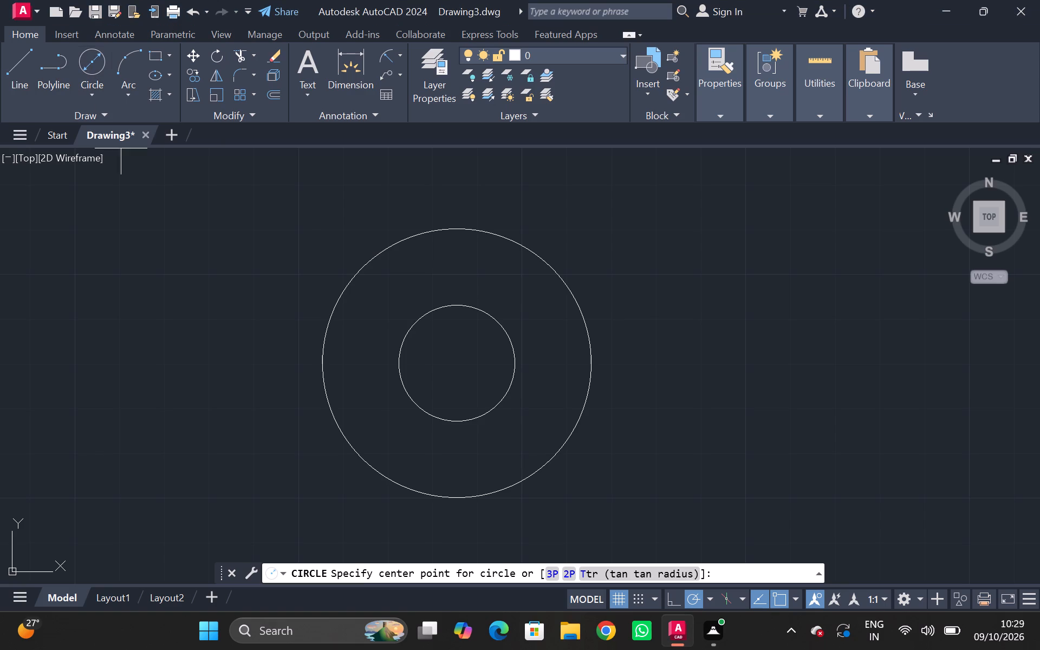
{"action": "left_click", "coordinate": [457, 365]}
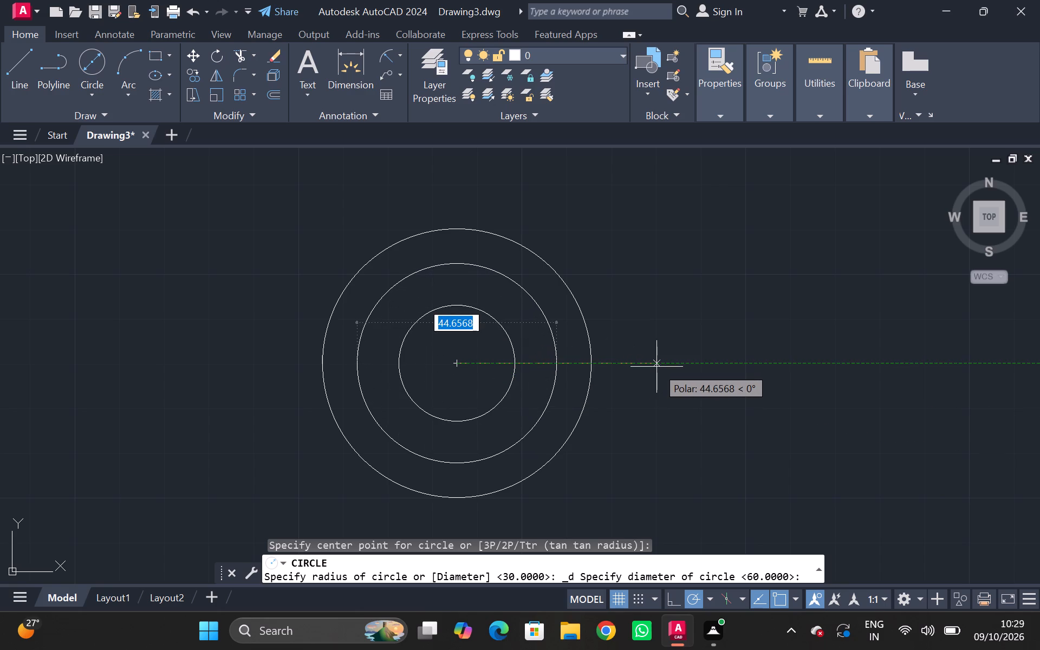
{"action": "type", "text": "44"}
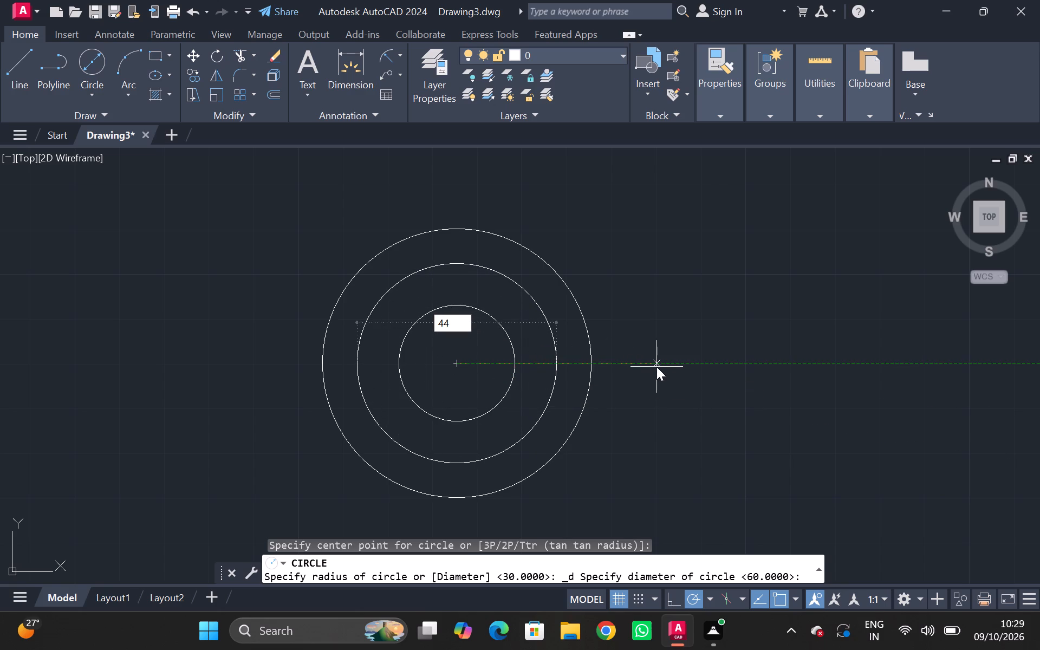
{"action": "key", "text": "Return"}
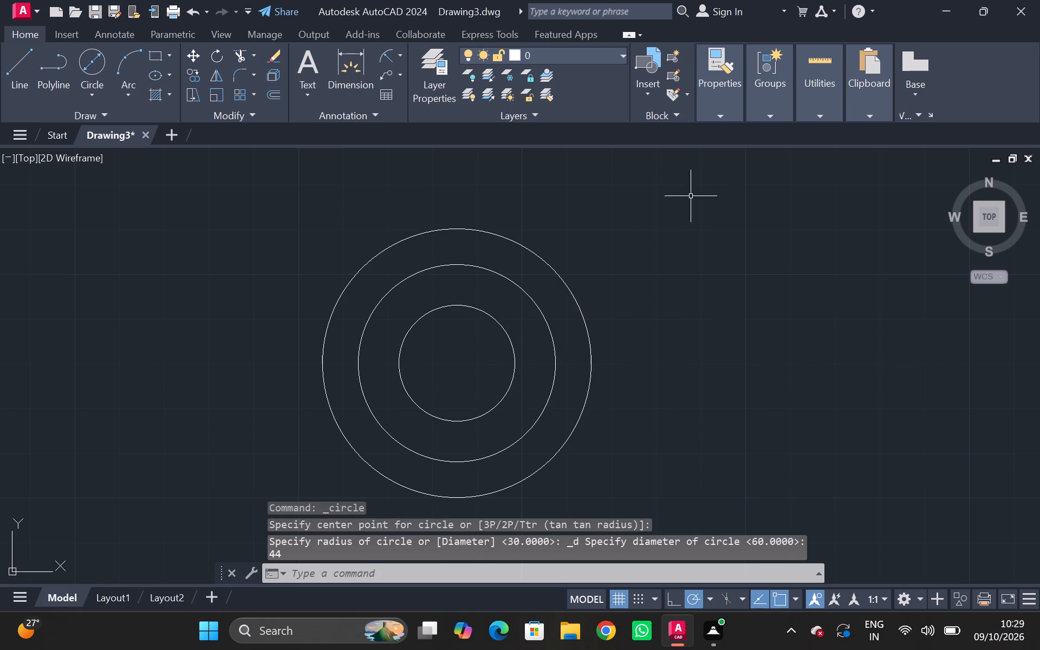
Examine the color, linetype, lineweight and material options in the properties of the 44-diameter circle.
{"action": "left_click", "coordinate": [531, 302]}
{"action": "right_click", "coordinate": [532, 302]}
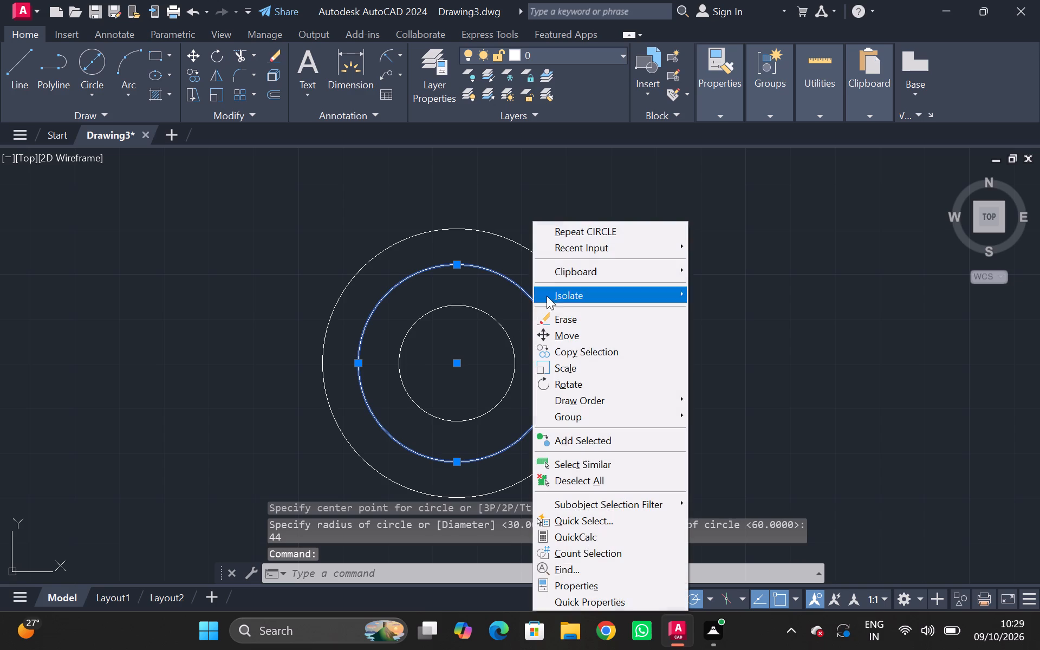
{"action": "left_click", "coordinate": [591, 580]}
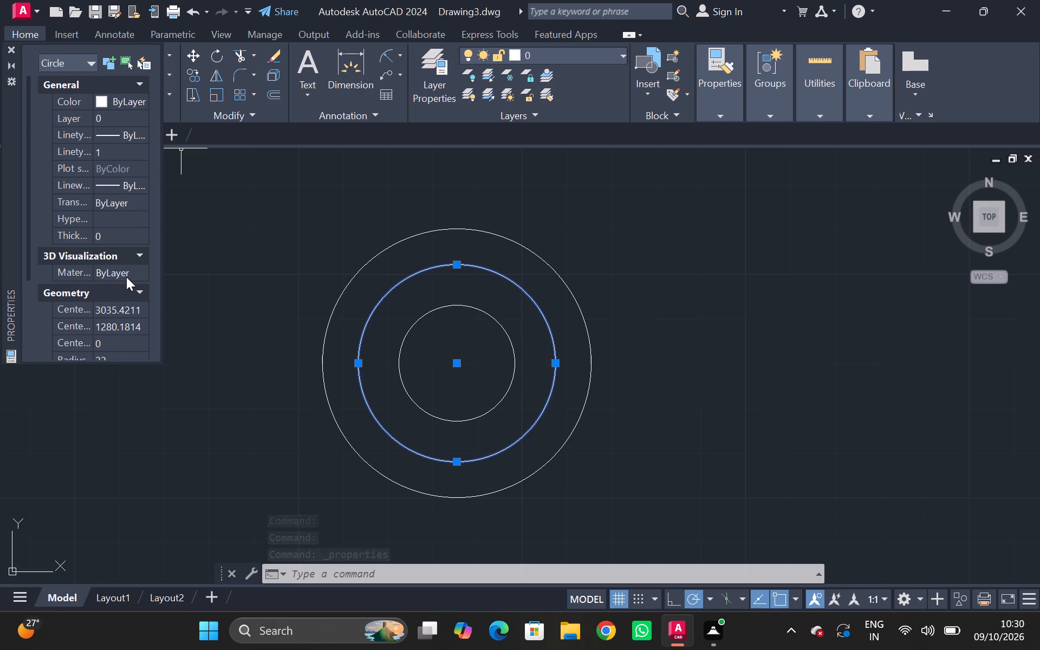
{"action": "scroll", "coordinate": [105, 292], "scroll_direction": "down", "scroll_amount": 2}
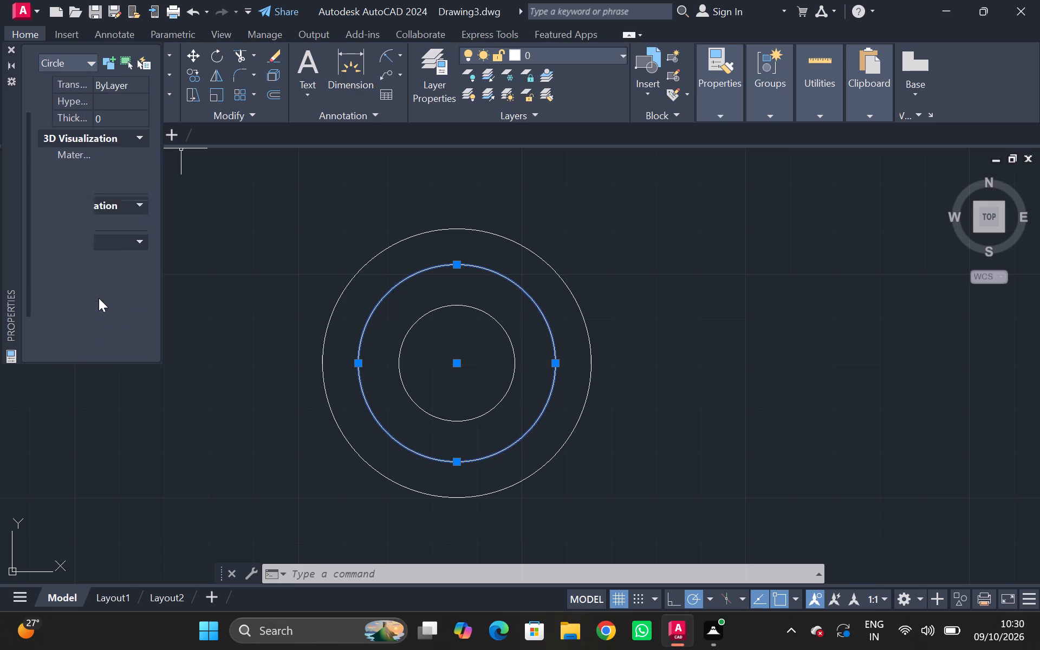
{"action": "scroll", "coordinate": [99, 298], "scroll_direction": "down", "scroll_amount": 3}
{"action": "scroll", "coordinate": [95, 298], "scroll_direction": "up", "scroll_amount": 6}
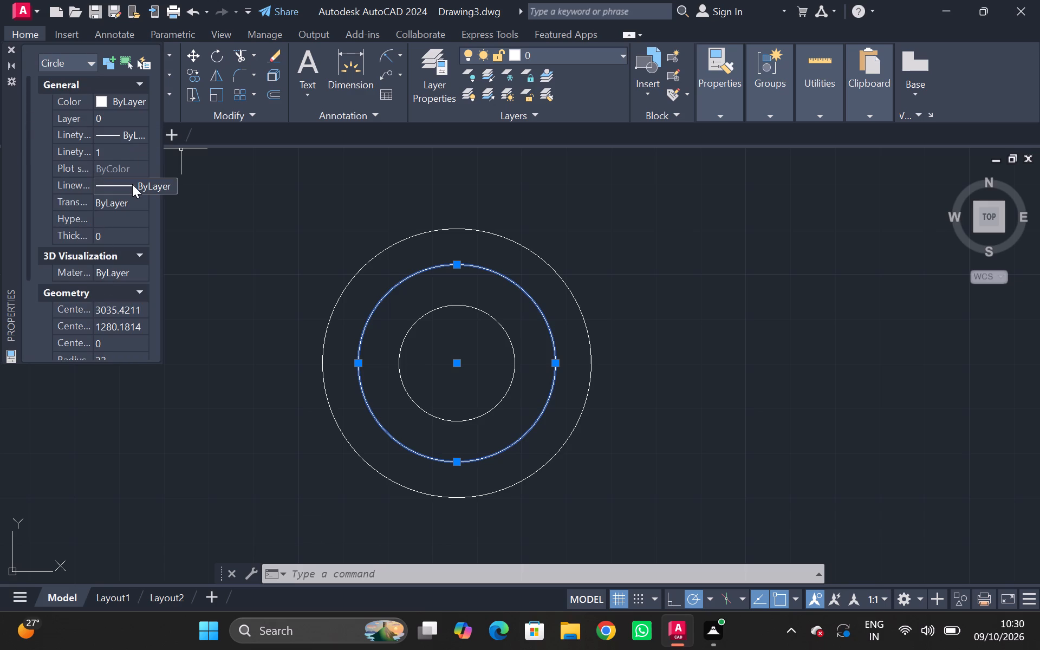
{"action": "left_click", "coordinate": [125, 96]}
{"action": "left_click", "coordinate": [144, 99]}
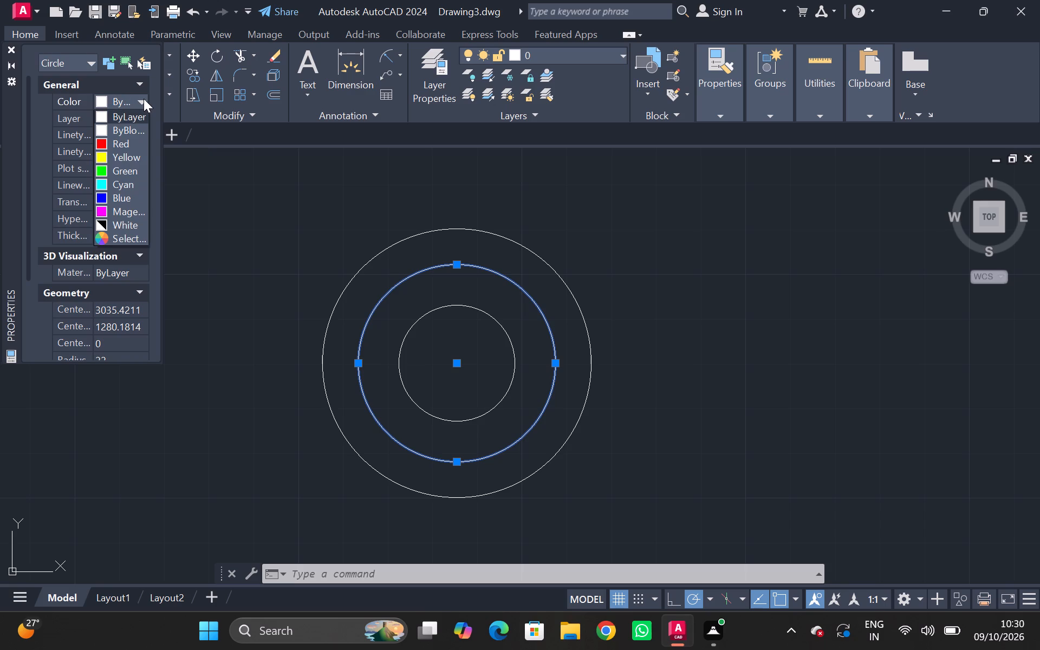
{"action": "left_click", "coordinate": [144, 99]}
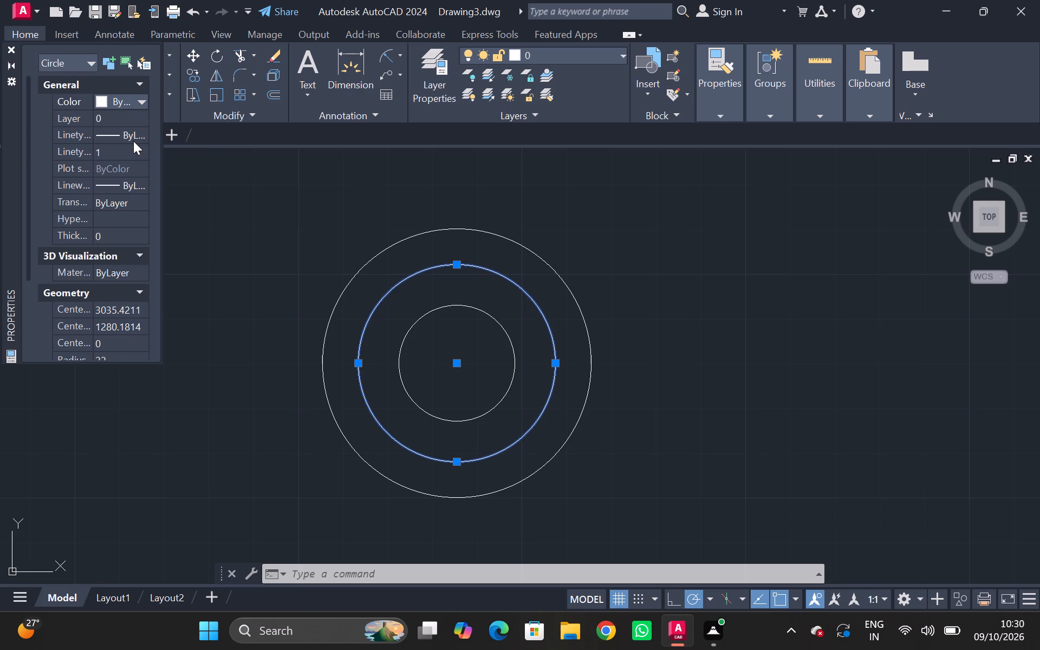
{"action": "left_click", "coordinate": [134, 138]}
{"action": "left_click", "coordinate": [138, 133]}
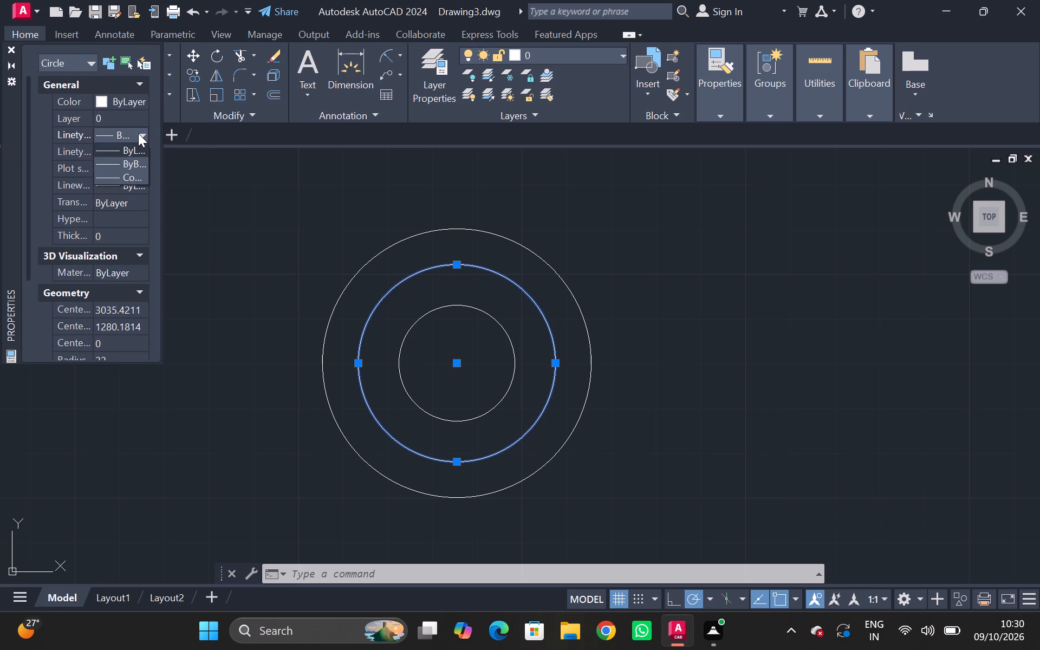
{"action": "left_click", "coordinate": [126, 201]}
{"action": "left_click", "coordinate": [132, 186]}
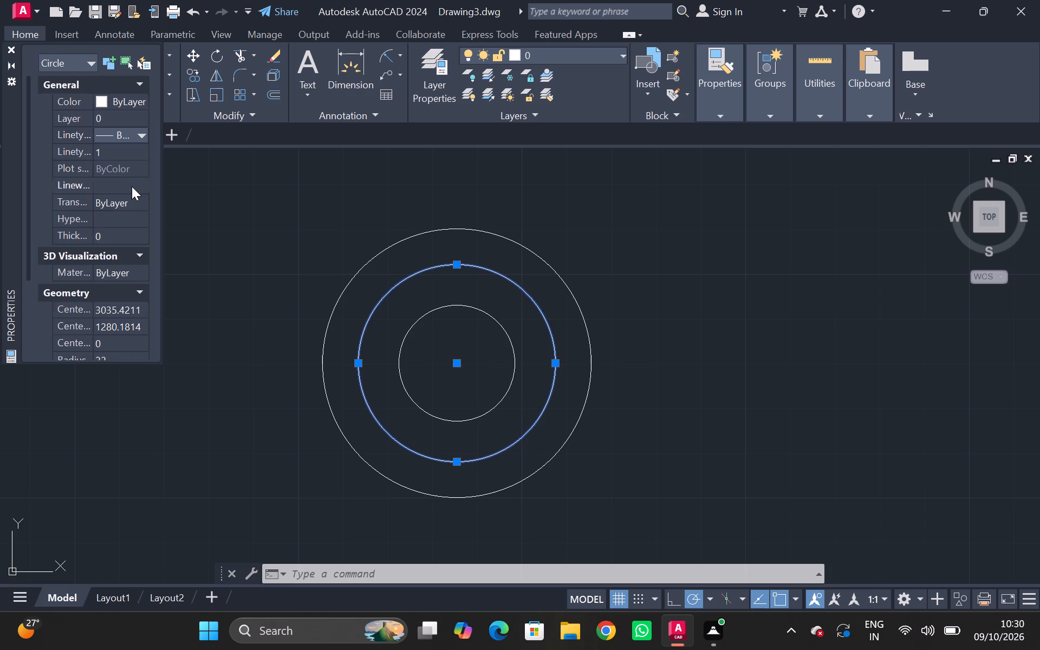
{"action": "left_click", "coordinate": [147, 184]}
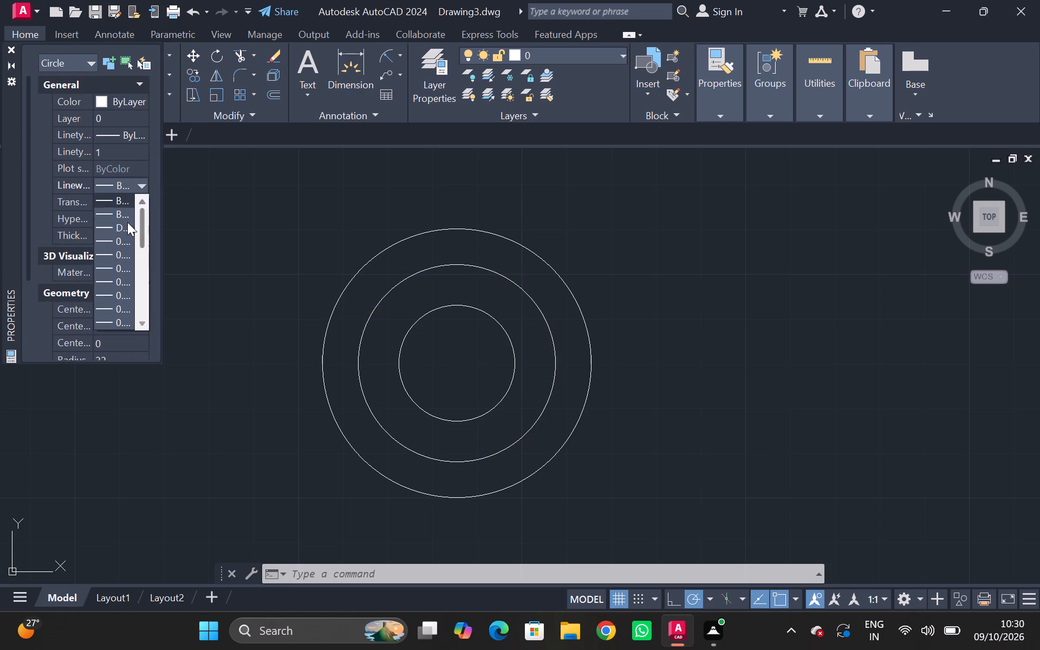
{"action": "scroll", "coordinate": [119, 231], "scroll_direction": "down", "scroll_amount": 11}
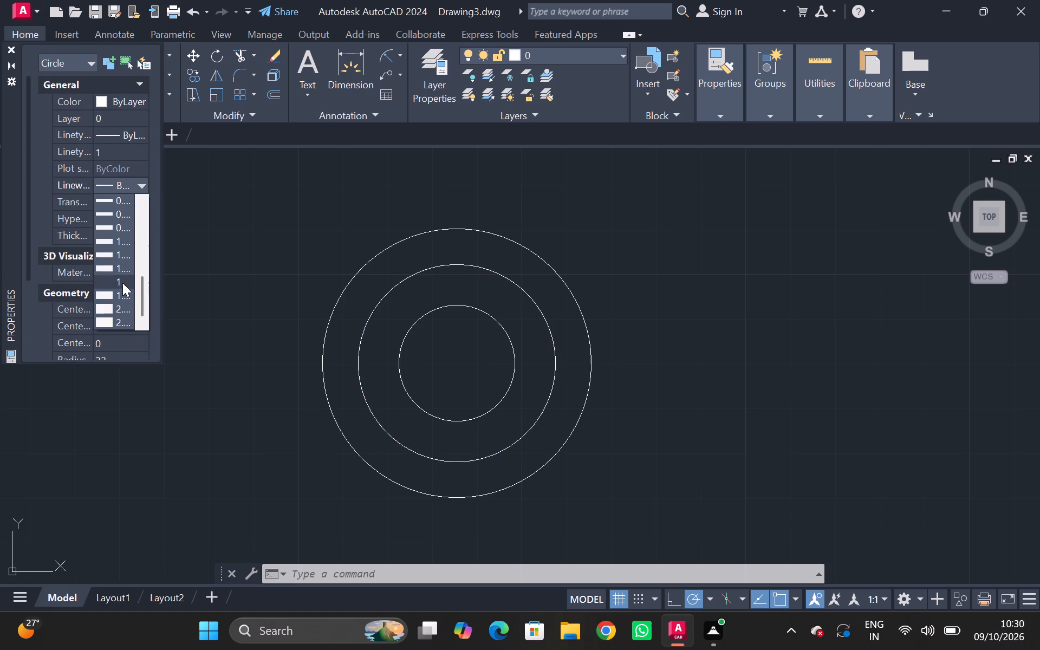
{"action": "scroll", "coordinate": [122, 283], "scroll_direction": "up", "scroll_amount": 5}
{"action": "left_click", "coordinate": [195, 200]}
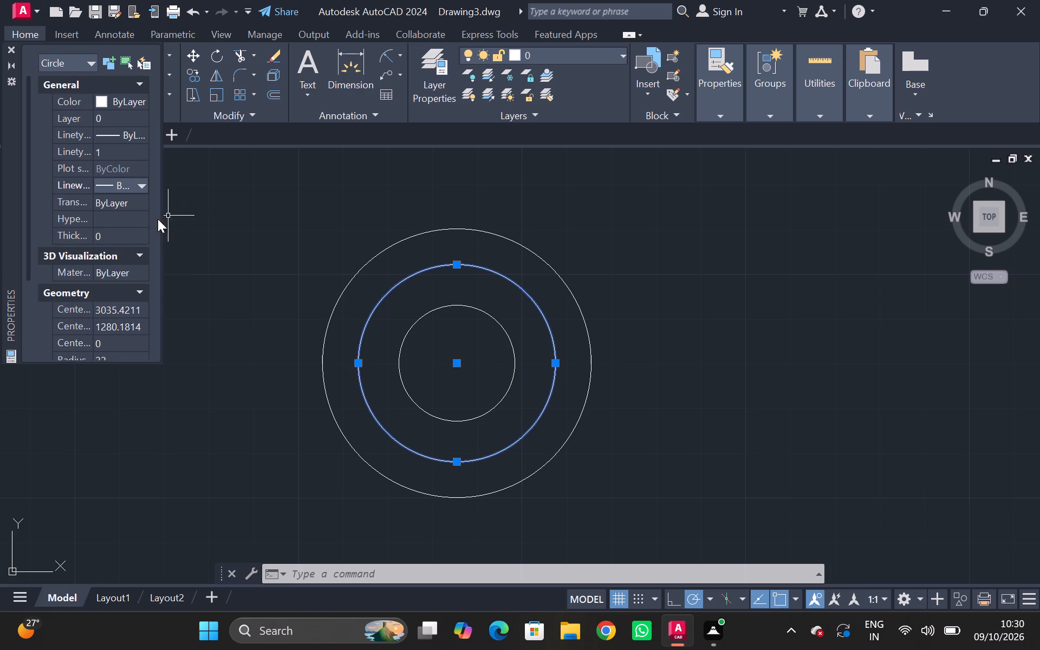
{"action": "scroll", "coordinate": [114, 250], "scroll_direction": "down", "scroll_amount": 3}
{"action": "left_click", "coordinate": [138, 158]}
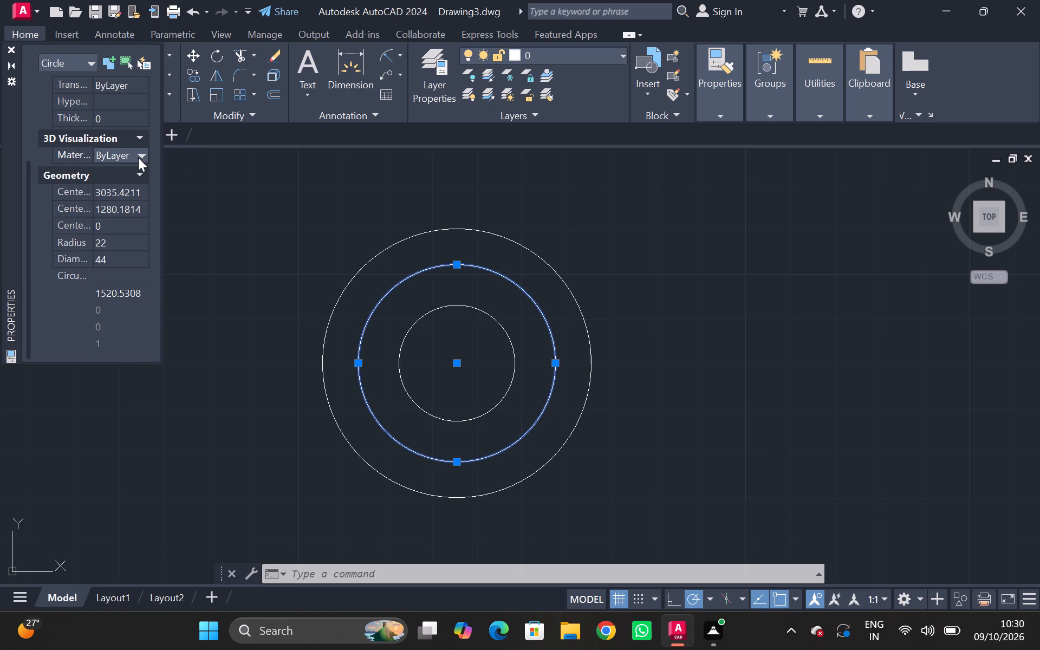
{"action": "left_click", "coordinate": [144, 157]}
{"action": "left_click", "coordinate": [185, 221]}
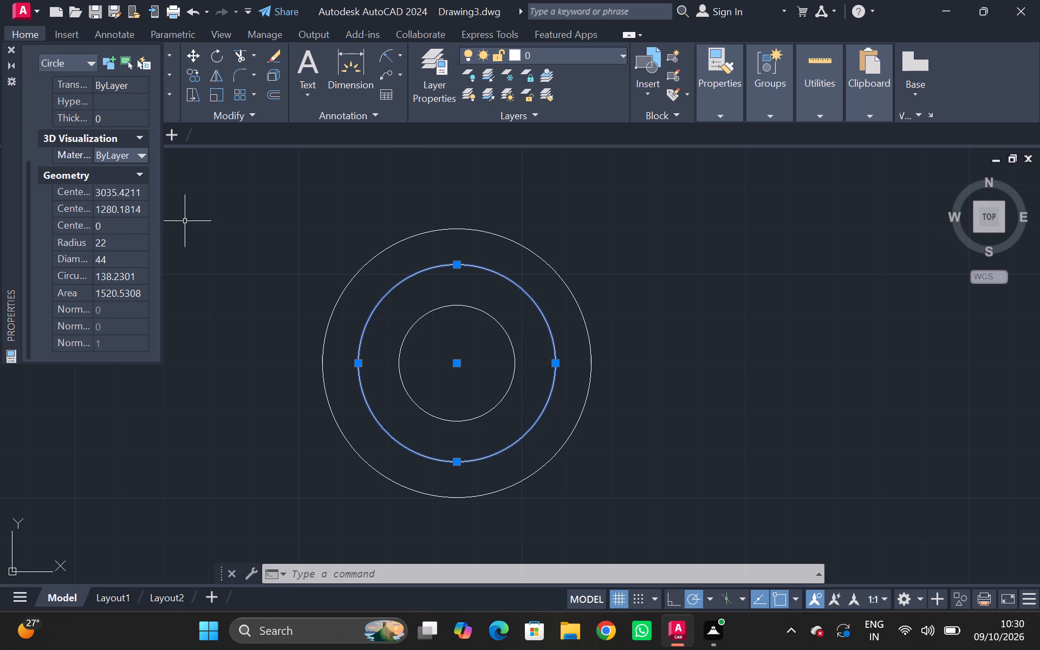
{"action": "scroll", "coordinate": [103, 256], "scroll_direction": "down", "scroll_amount": 11}
{"action": "scroll", "coordinate": [114, 239], "scroll_direction": "up", "scroll_amount": 11}
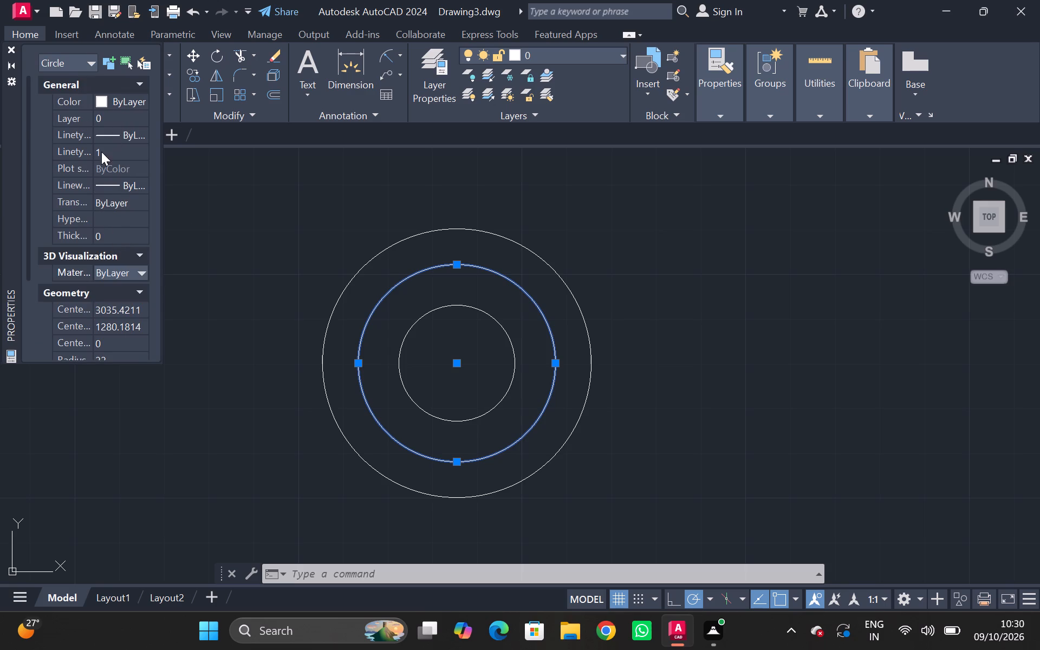
Set the linetype scale of the 44-diameter circle to 5.
{"action": "left_click", "coordinate": [83, 158]}
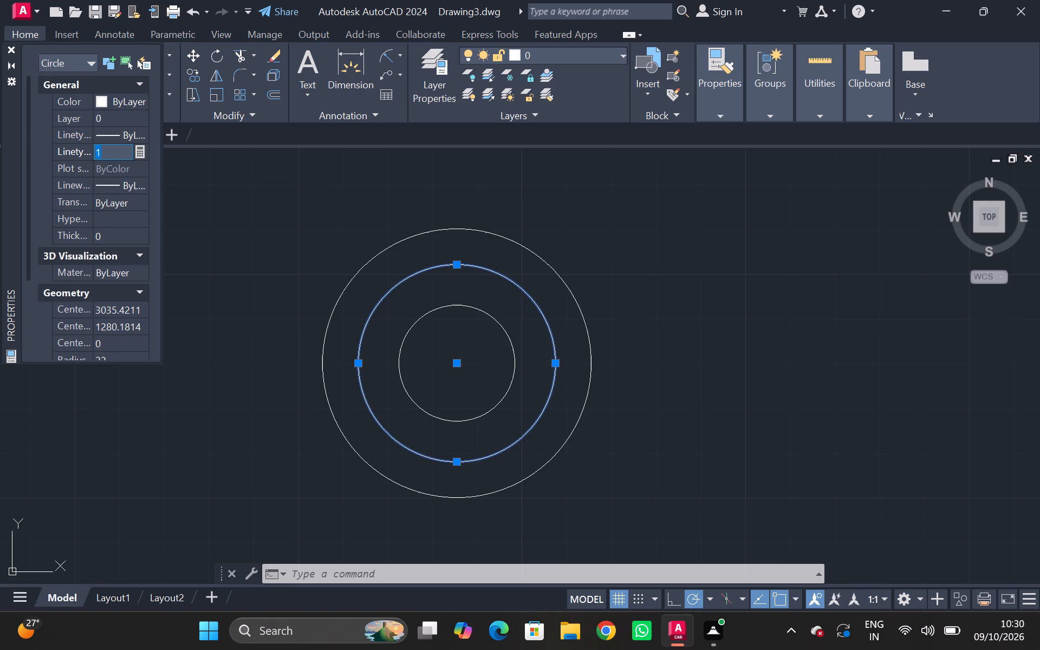
{"action": "key", "text": "5"}
{"action": "left_click", "coordinate": [182, 192]}
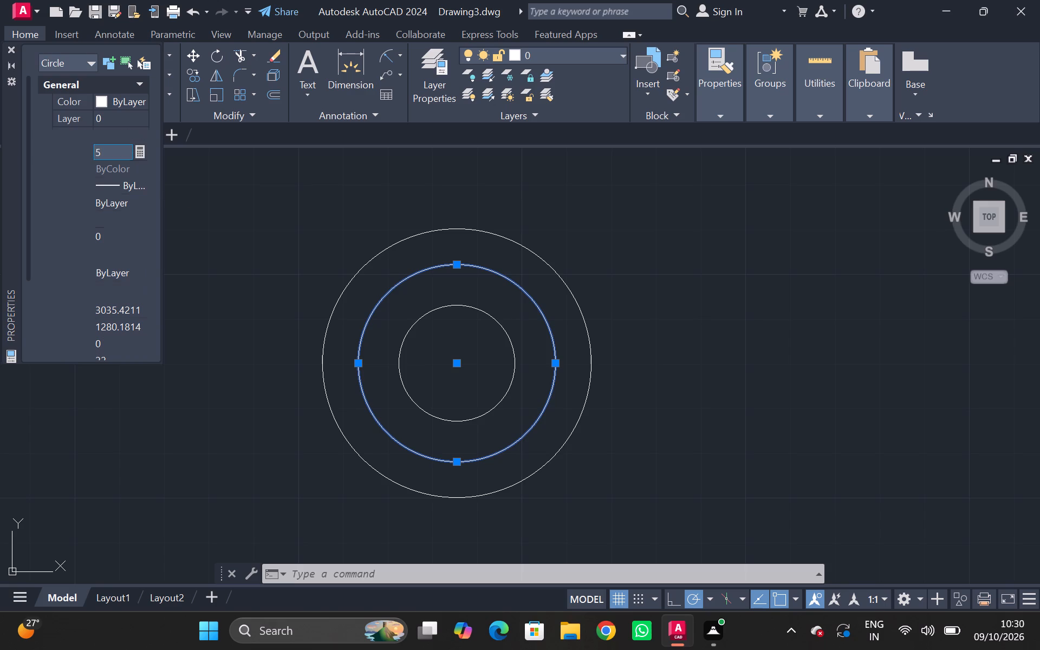
{"action": "left_click", "coordinate": [145, 212]}
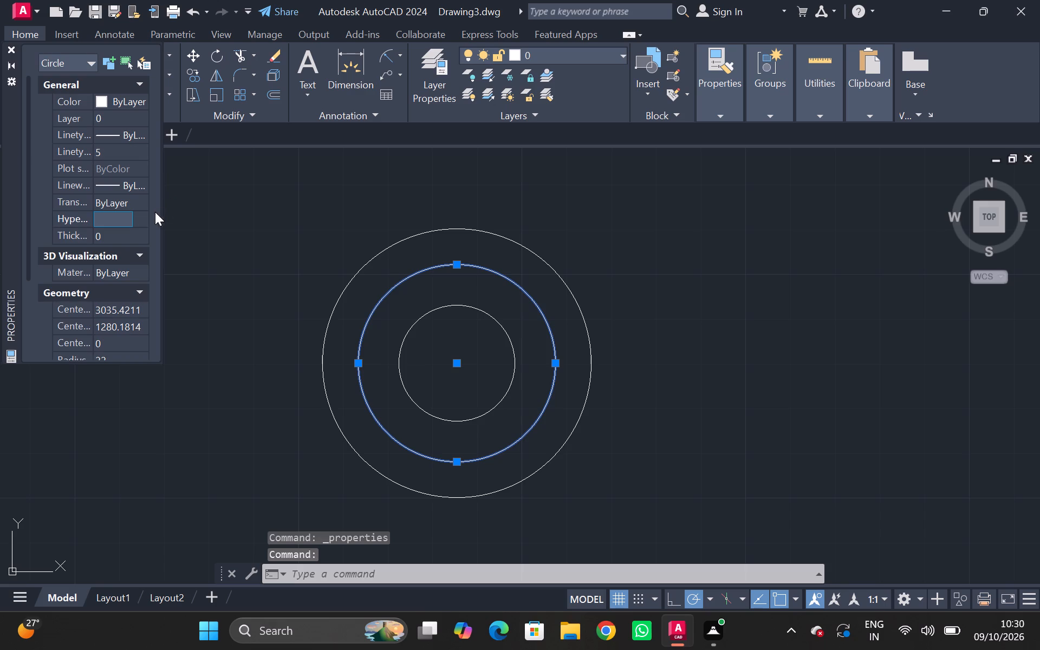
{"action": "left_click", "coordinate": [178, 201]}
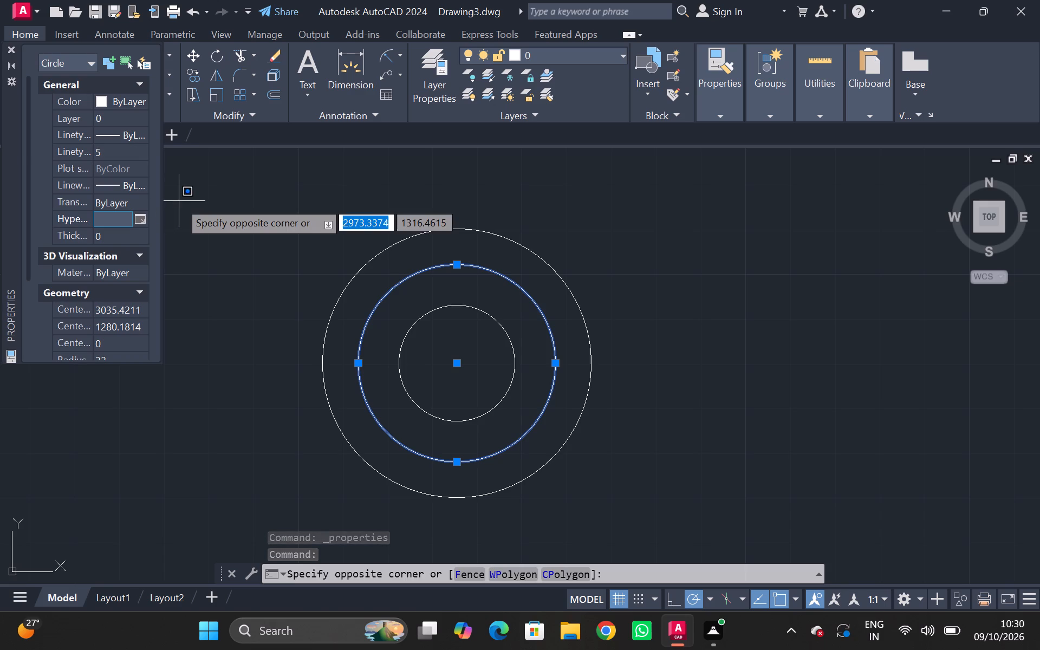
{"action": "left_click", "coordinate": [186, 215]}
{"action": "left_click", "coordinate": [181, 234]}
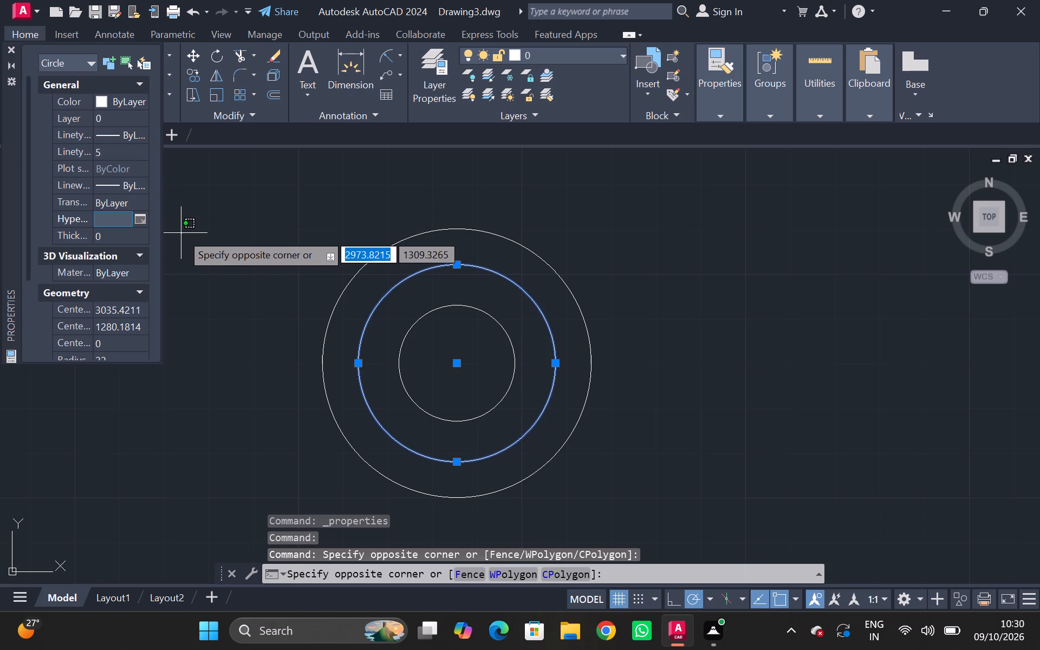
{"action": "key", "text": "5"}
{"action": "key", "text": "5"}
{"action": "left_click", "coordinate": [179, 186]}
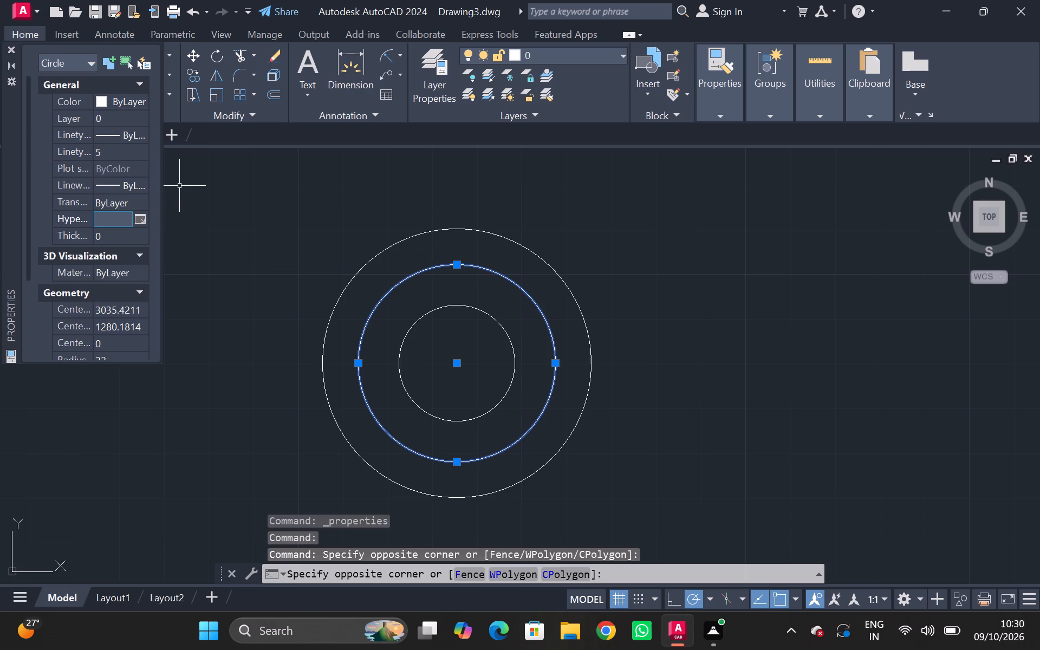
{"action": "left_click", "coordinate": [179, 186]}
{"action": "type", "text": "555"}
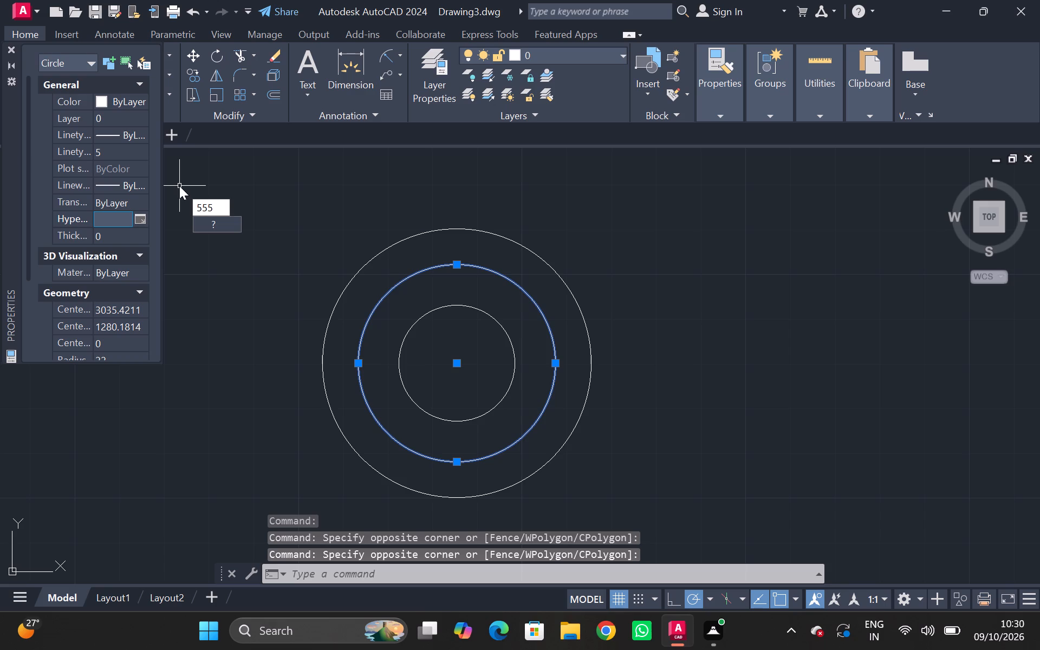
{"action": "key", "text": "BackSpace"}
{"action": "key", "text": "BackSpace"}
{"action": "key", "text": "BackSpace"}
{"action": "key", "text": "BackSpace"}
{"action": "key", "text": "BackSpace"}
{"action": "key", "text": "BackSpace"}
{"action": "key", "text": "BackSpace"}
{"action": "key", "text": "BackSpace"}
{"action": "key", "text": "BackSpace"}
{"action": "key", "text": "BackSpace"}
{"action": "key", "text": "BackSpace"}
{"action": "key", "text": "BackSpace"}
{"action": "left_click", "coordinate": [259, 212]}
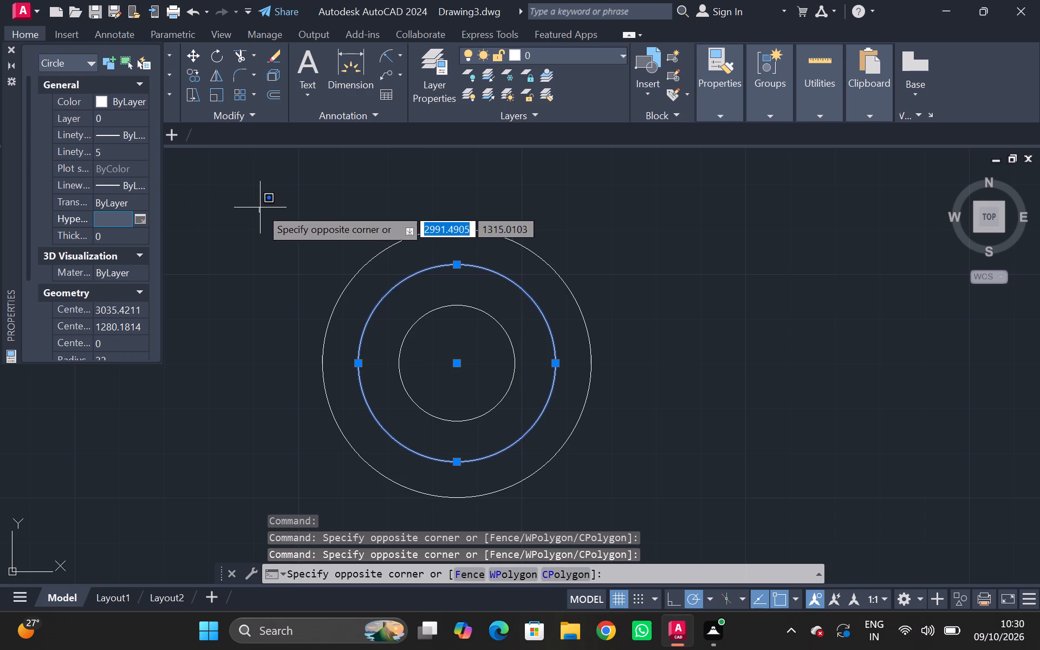
Close the circle's properties palette and clear the selection.
{"action": "left_click", "coordinate": [12, 53]}
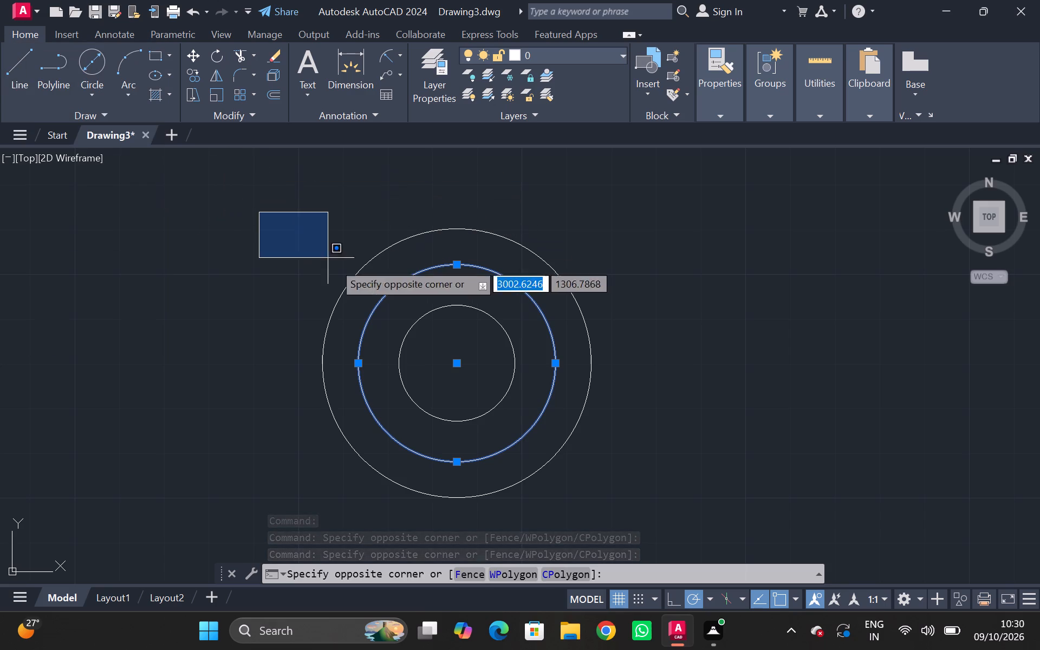
{"action": "left_click", "coordinate": [336, 265]}
{"action": "left_click", "coordinate": [333, 258]}
{"action": "left_click", "coordinate": [334, 257]}
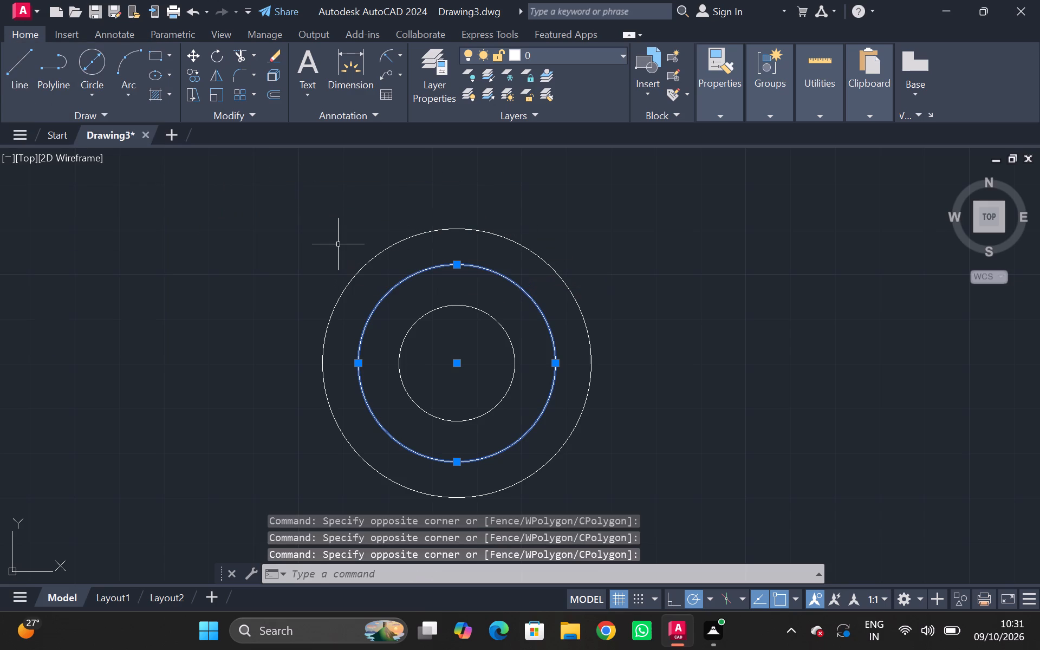
{"action": "key", "text": "Escape"}
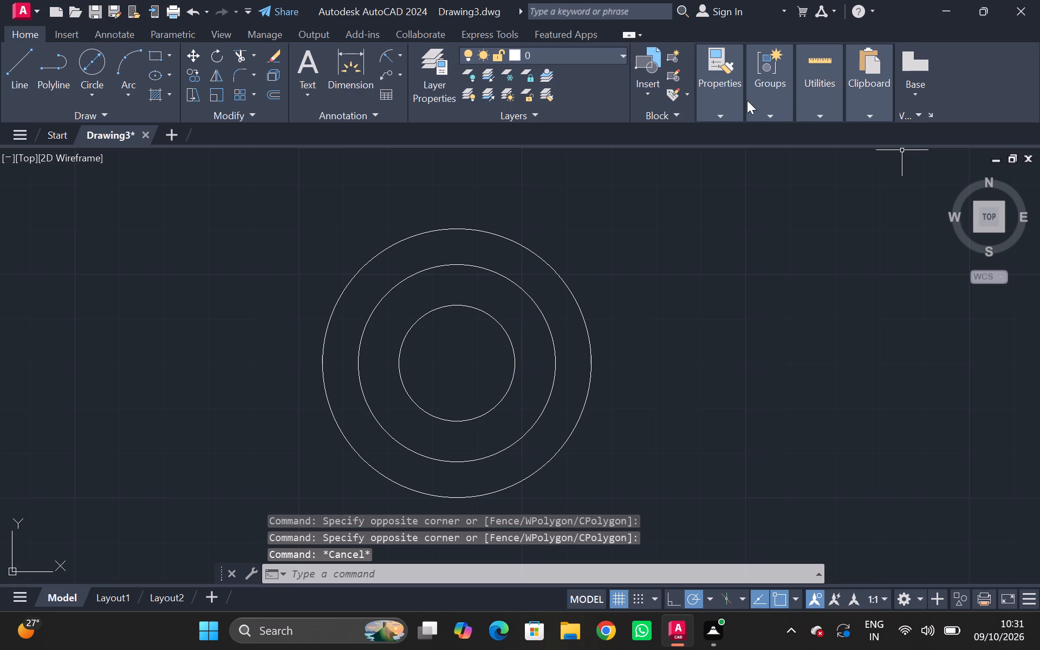
Load the ACAD_ISO02W100 ISO dash linetype from acadiso.lin into the drawing.
{"action": "left_click", "coordinate": [714, 116]}
{"action": "left_click", "coordinate": [483, 270]}
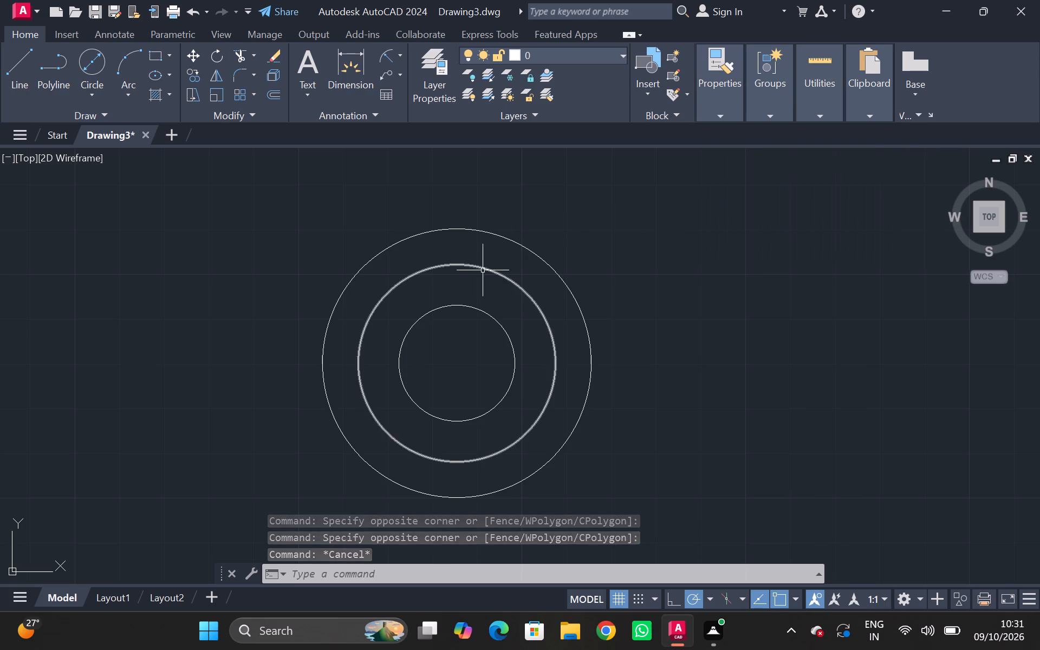
{"action": "left_click", "coordinate": [707, 113]}
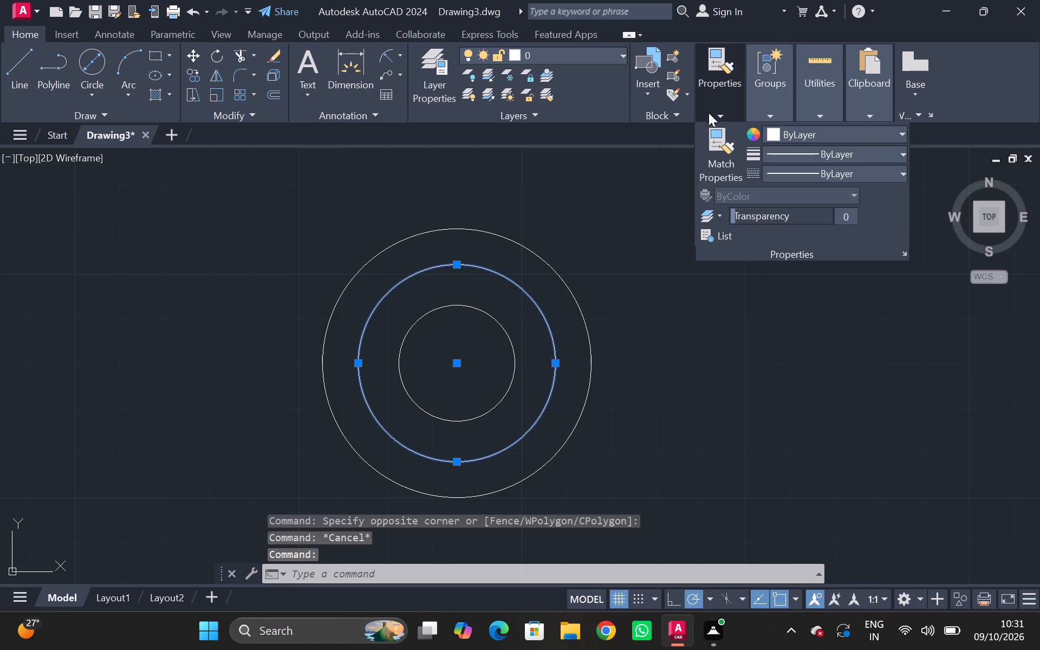
{"action": "left_click", "coordinate": [882, 150]}
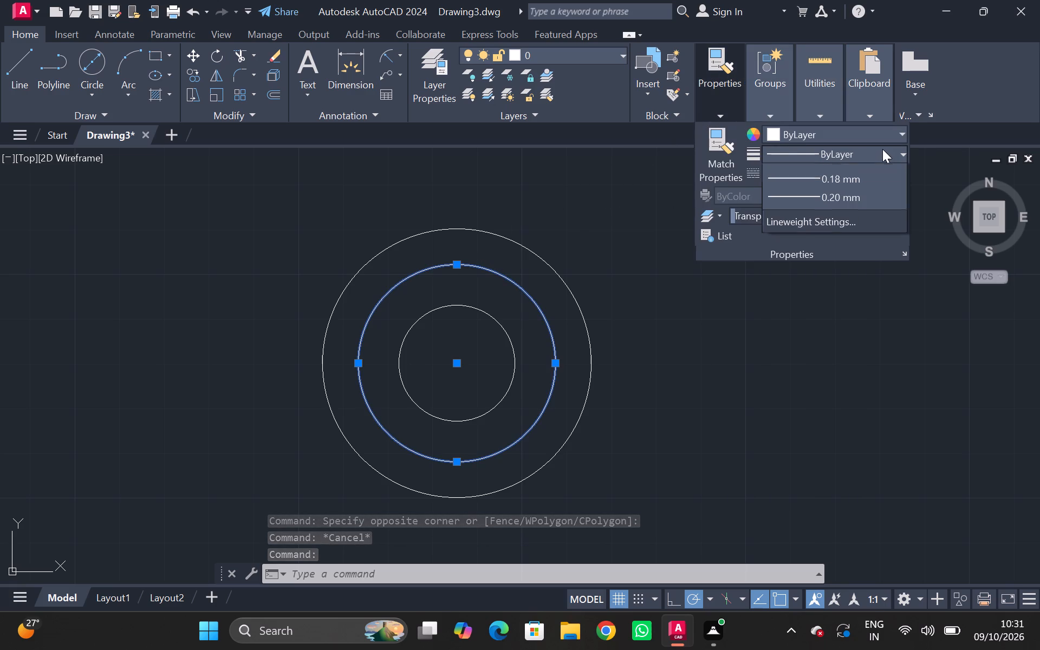
{"action": "scroll", "coordinate": [828, 256], "scroll_direction": "down", "scroll_amount": 12}
{"action": "scroll", "coordinate": [806, 255], "scroll_direction": "up", "scroll_amount": 7}
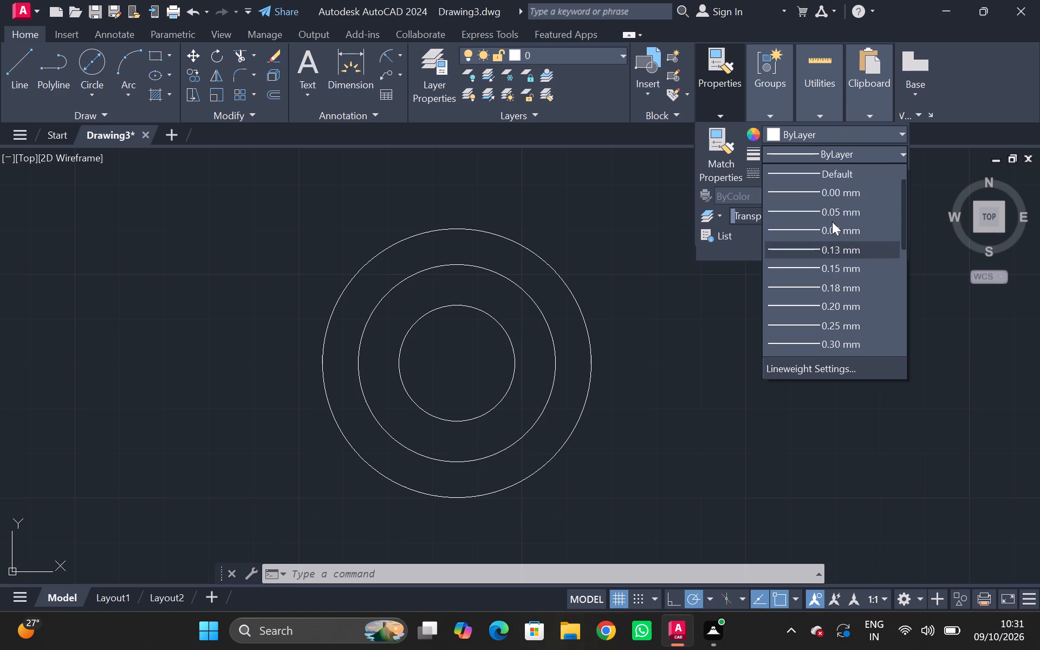
{"action": "left_click", "coordinate": [901, 149]}
{"action": "left_click", "coordinate": [906, 167]}
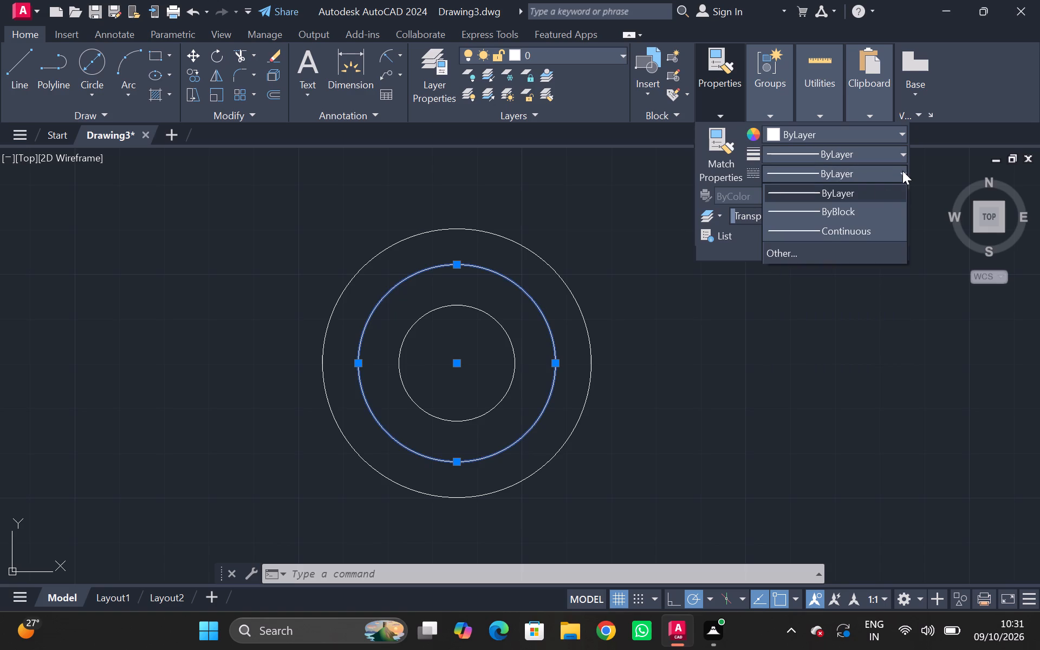
{"action": "scroll", "coordinate": [859, 198], "scroll_direction": "down", "scroll_amount": 6}
{"action": "left_click", "coordinate": [787, 250]}
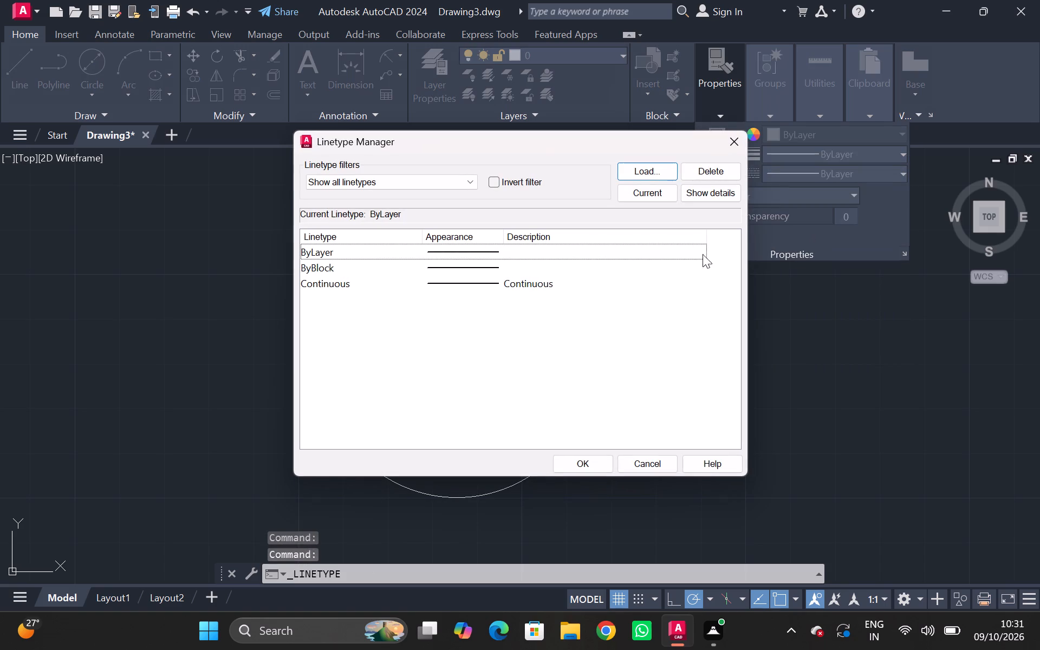
{"action": "scroll", "coordinate": [549, 265], "scroll_direction": "down", "scroll_amount": 3}
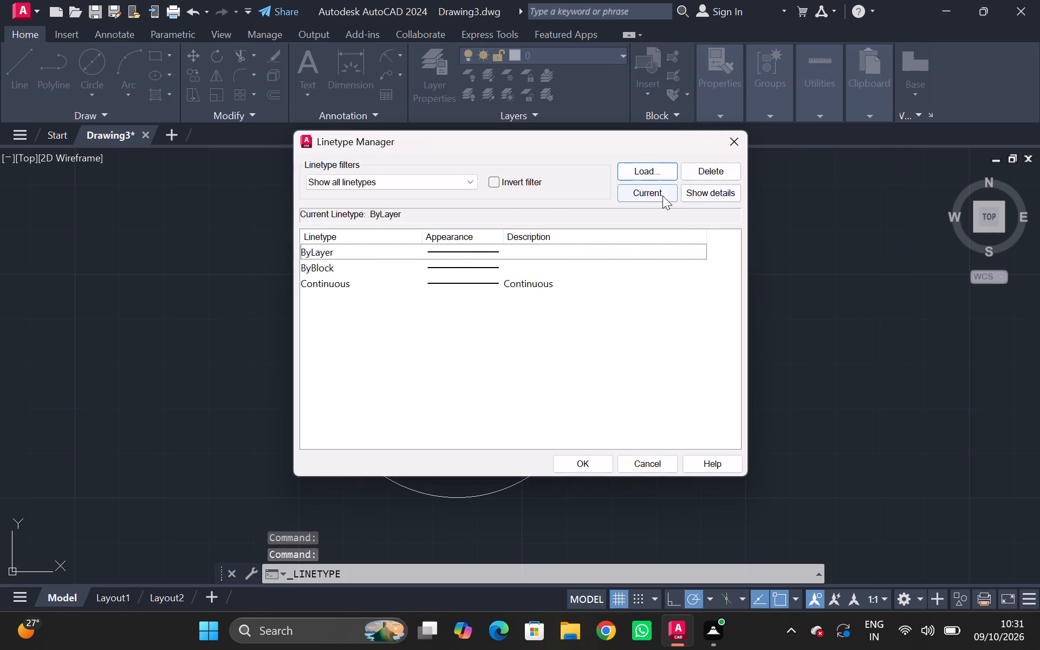
{"action": "left_click", "coordinate": [664, 174]}
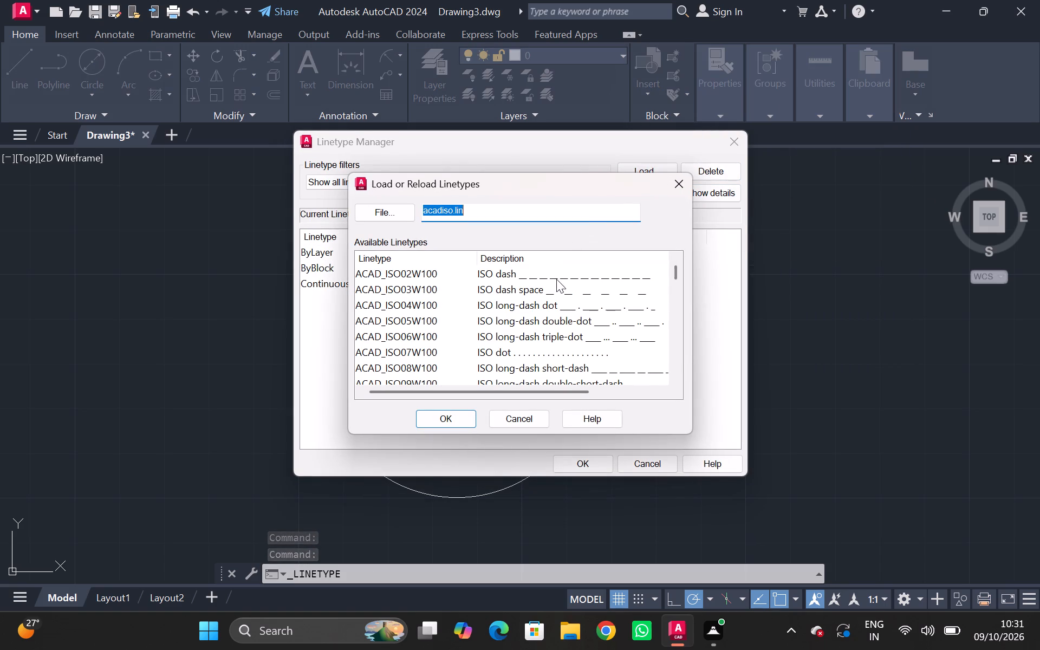
{"action": "left_click", "coordinate": [557, 266]}
{"action": "left_click", "coordinate": [448, 417]}
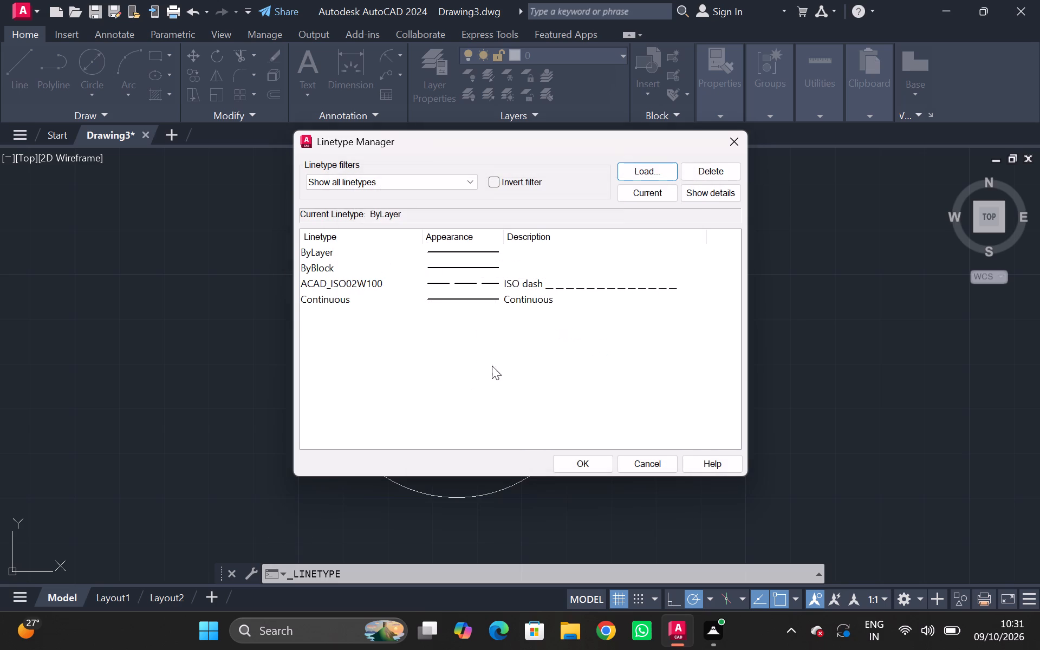
{"action": "left_click", "coordinate": [568, 283]}
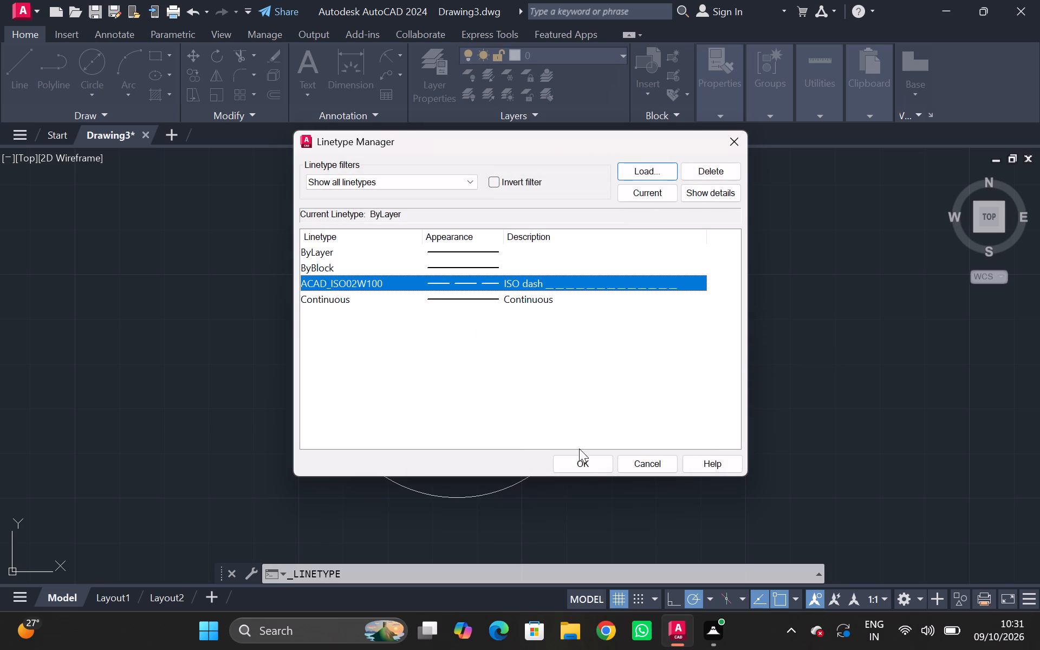
{"action": "left_click", "coordinate": [582, 466]}
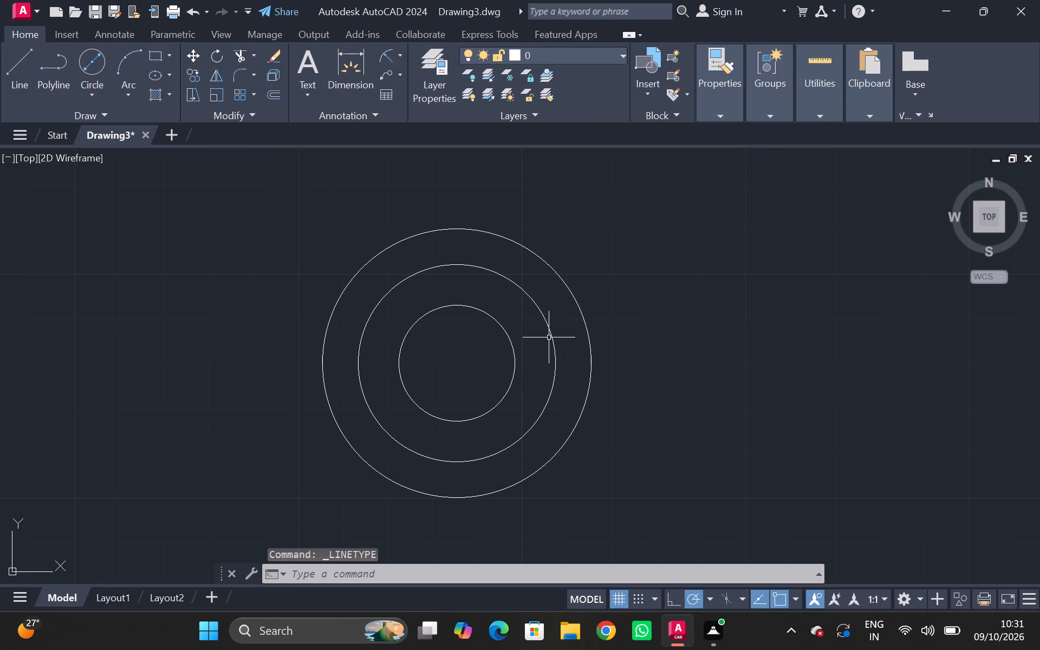
Assign the ACAD_ISO02W100 linetype to the 44-diameter middle circle.
{"action": "left_click", "coordinate": [552, 334]}
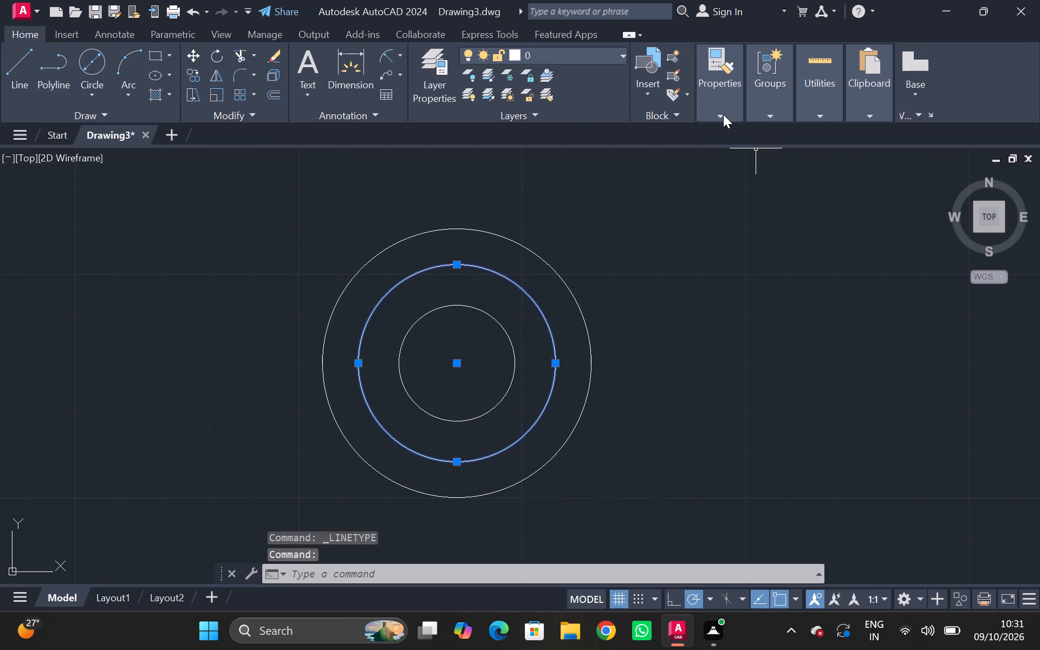
{"action": "left_click", "coordinate": [723, 114]}
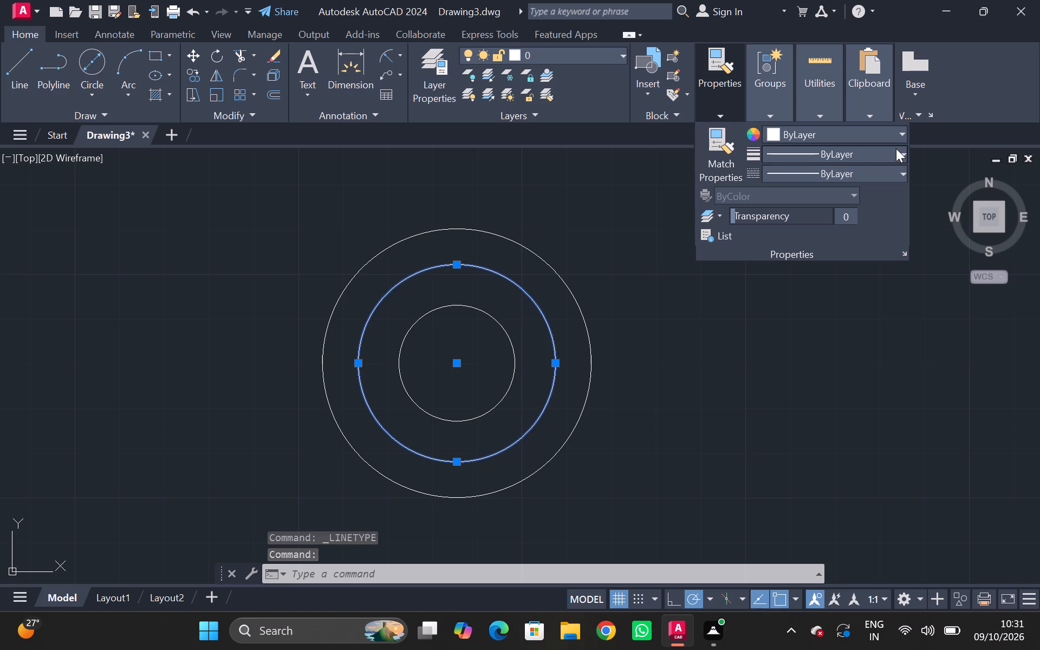
{"action": "left_click", "coordinate": [897, 148]}
{"action": "left_click", "coordinate": [925, 163]}
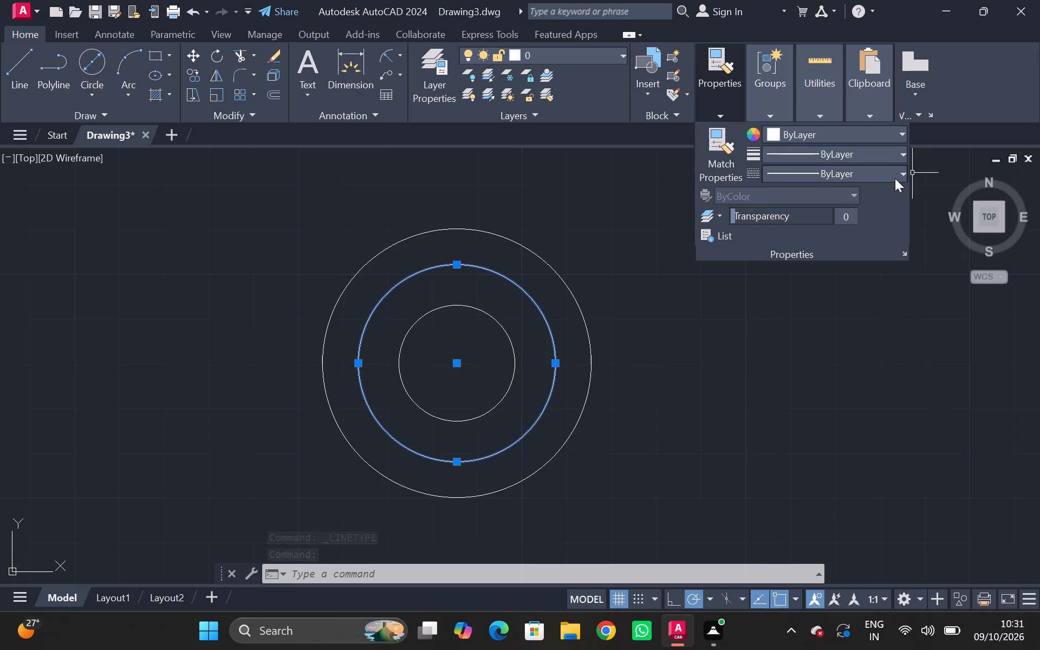
{"action": "left_click", "coordinate": [896, 170]}
{"action": "left_click", "coordinate": [839, 229]}
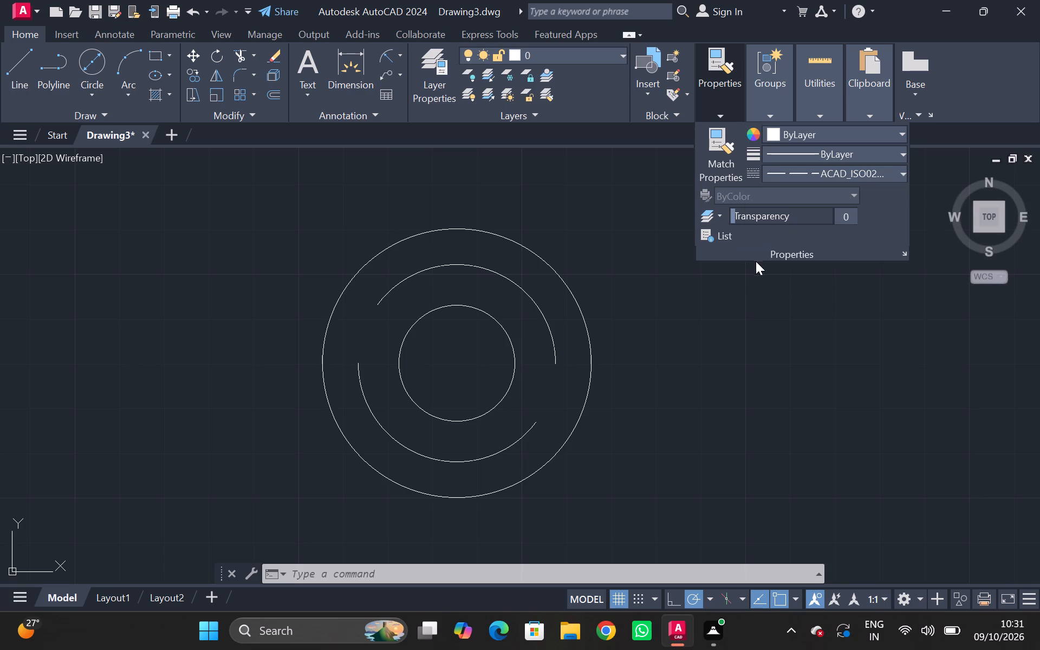
{"action": "left_click", "coordinate": [655, 351]}
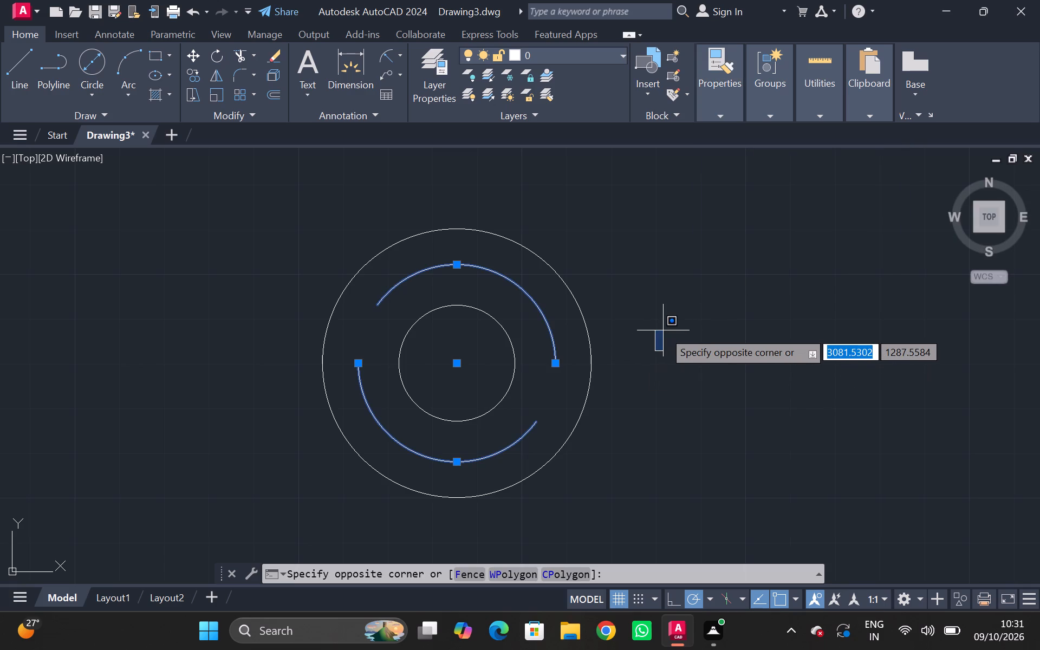
{"action": "right_click", "coordinate": [663, 330]}
{"action": "left_click", "coordinate": [647, 296]}
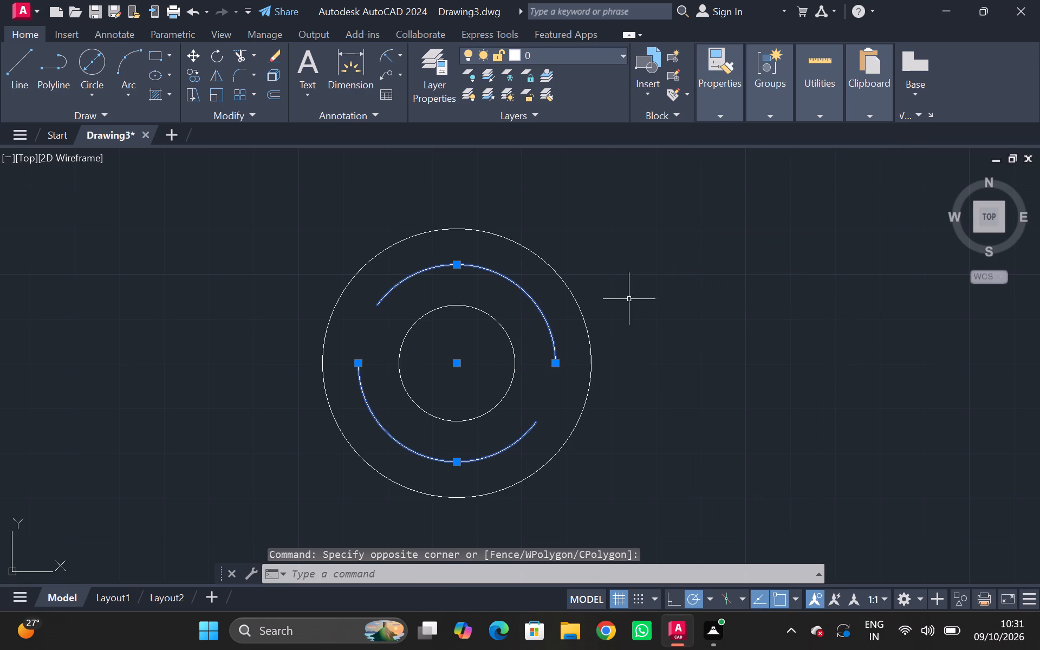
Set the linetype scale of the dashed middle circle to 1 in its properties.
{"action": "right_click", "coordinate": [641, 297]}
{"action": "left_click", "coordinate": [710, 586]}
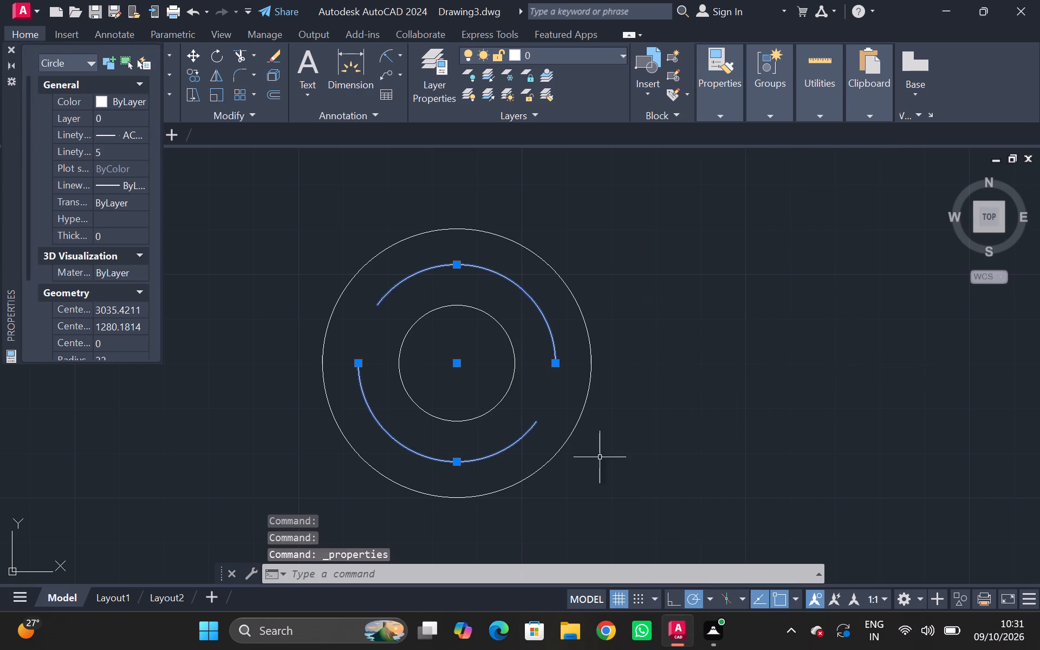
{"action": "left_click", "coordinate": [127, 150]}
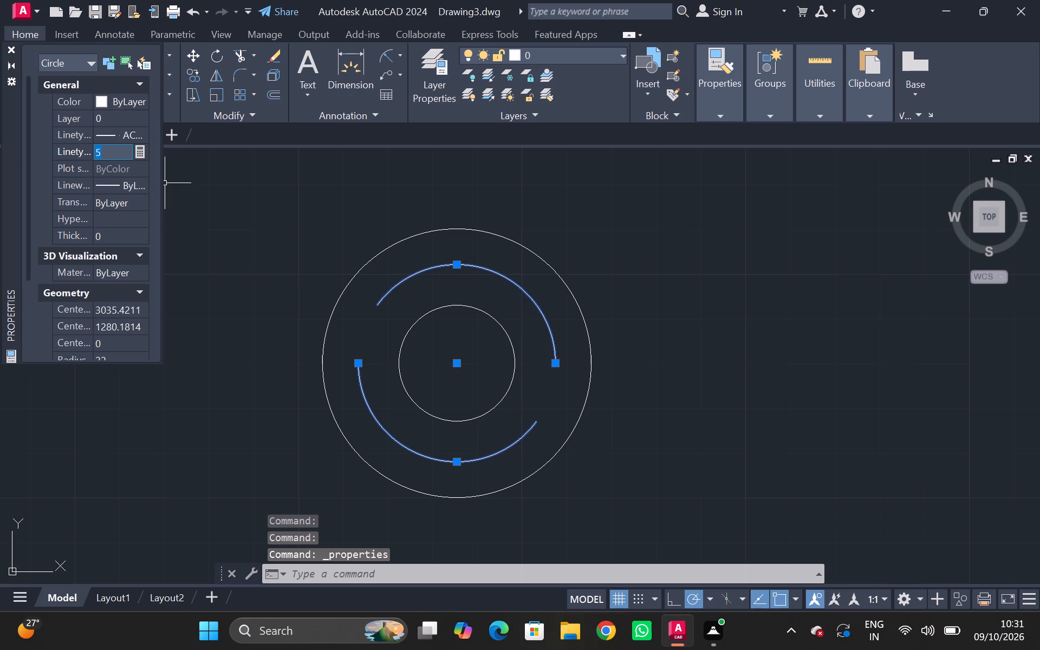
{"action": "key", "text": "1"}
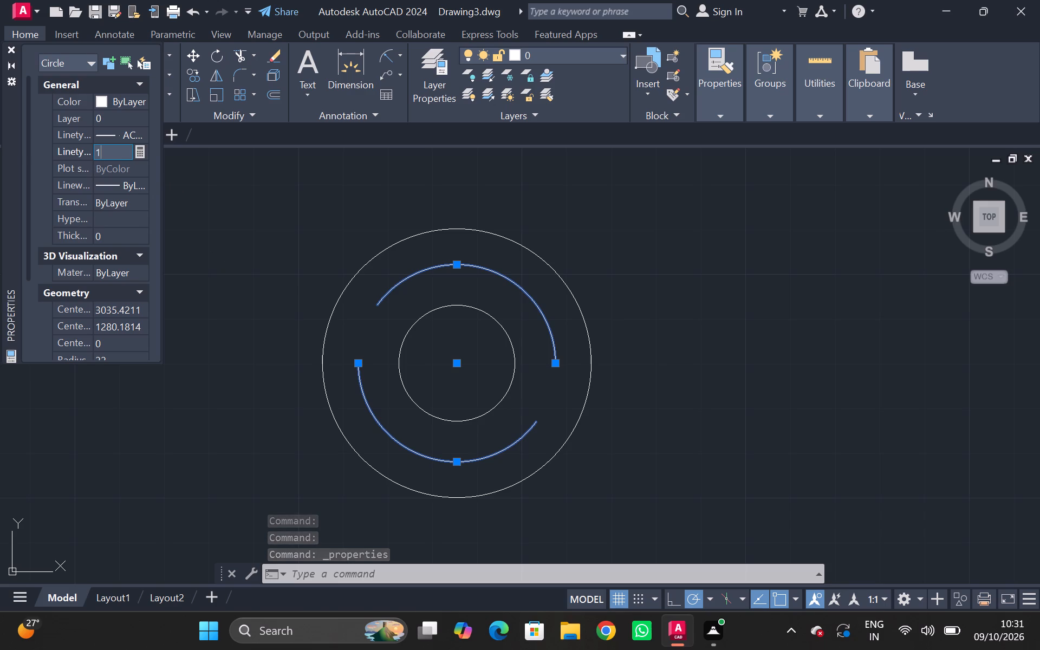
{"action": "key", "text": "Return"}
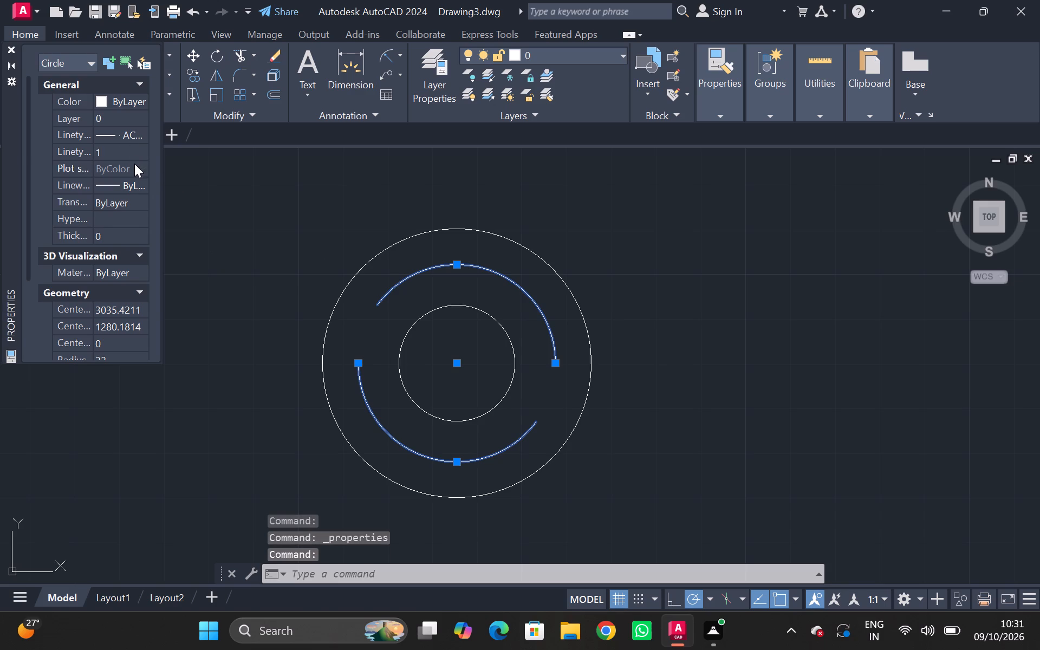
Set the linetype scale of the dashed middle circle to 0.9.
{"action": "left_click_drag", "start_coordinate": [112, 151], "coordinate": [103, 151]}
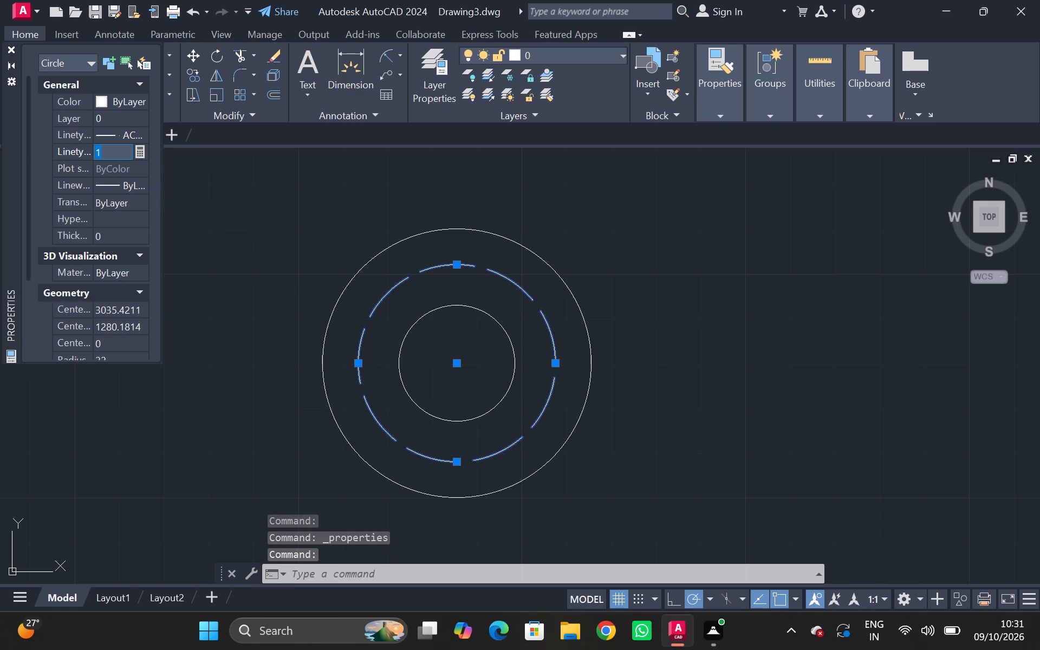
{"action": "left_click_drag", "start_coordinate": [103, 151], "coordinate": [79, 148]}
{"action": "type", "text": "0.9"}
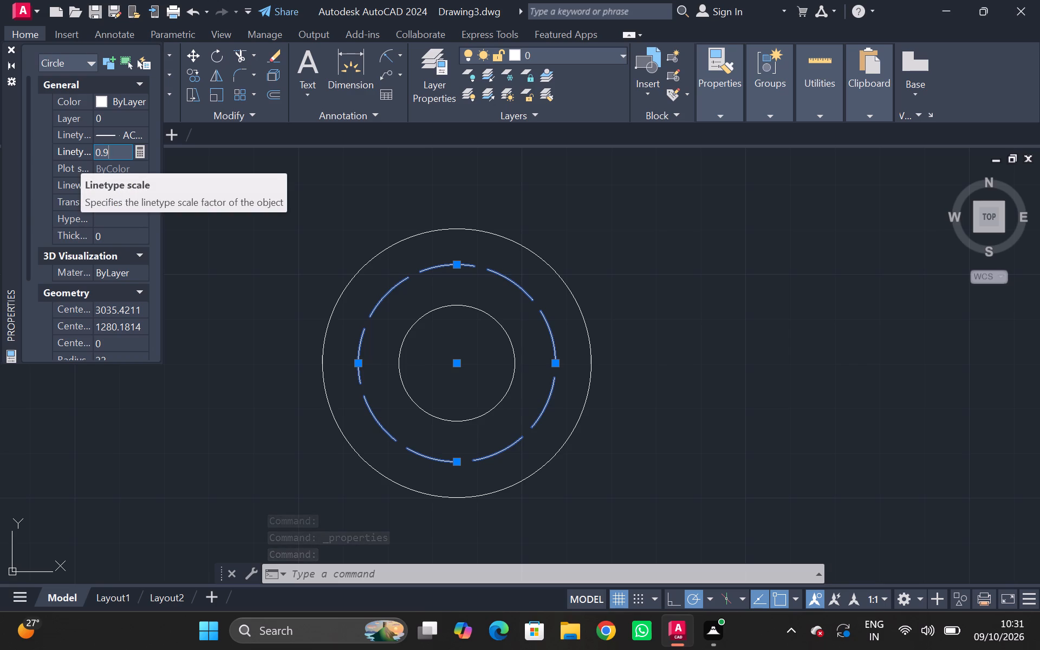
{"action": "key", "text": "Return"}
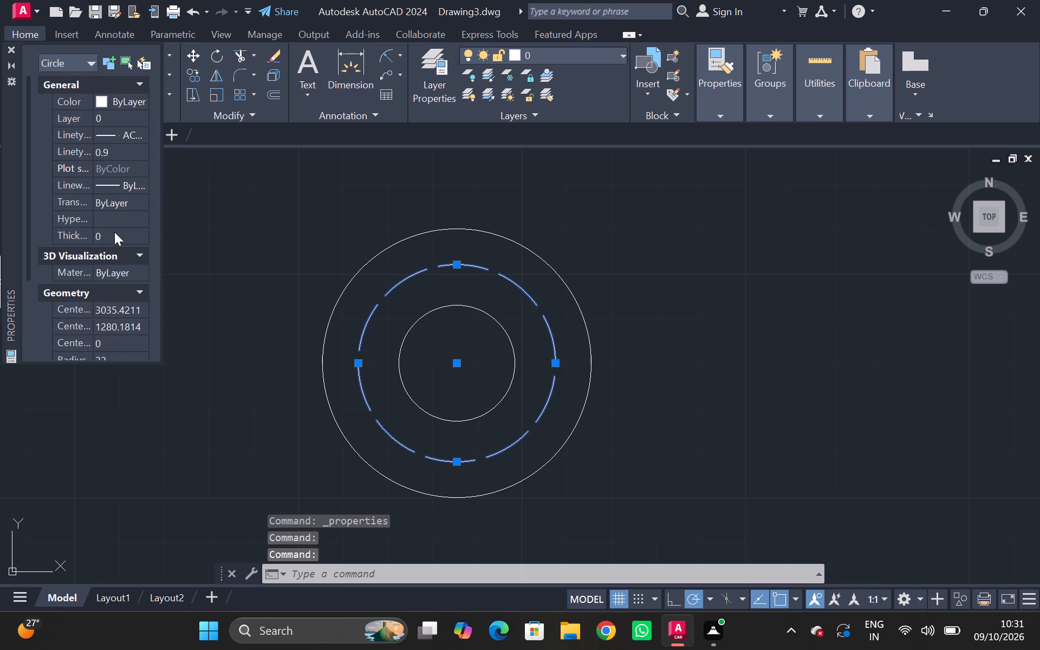
Set the linetype scale of the dashed middle circle to 0.7, then close its properties and clear the selection.
{"action": "left_click", "coordinate": [119, 149]}
{"action": "key", "text": "0"}
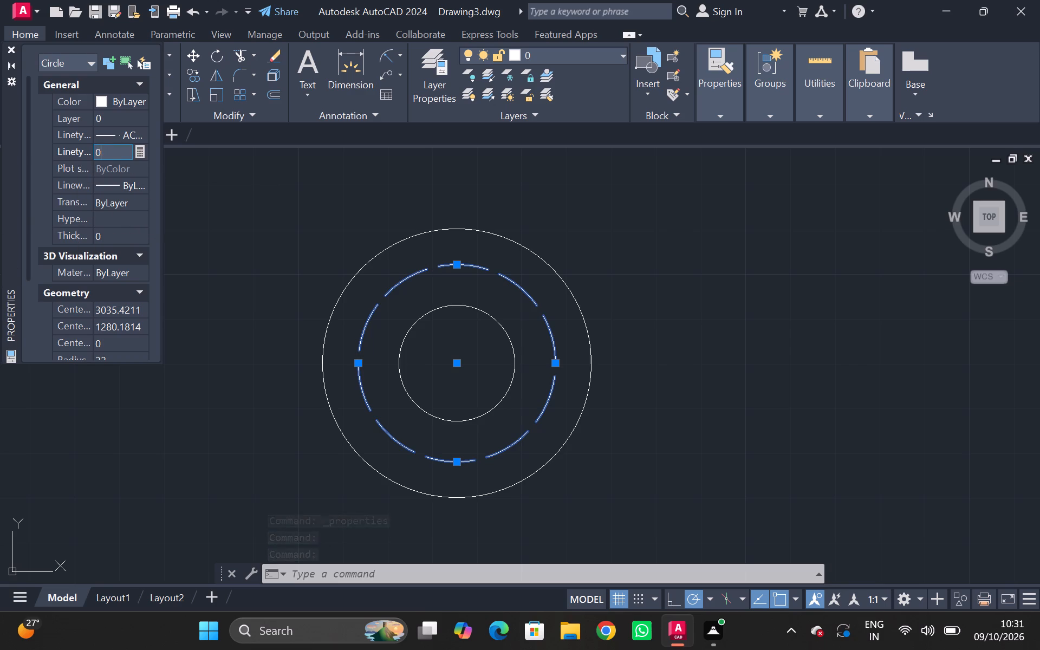
{"action": "key", "text": "period"}
{"action": "key", "text": "7"}
{"action": "key", "text": "Return"}
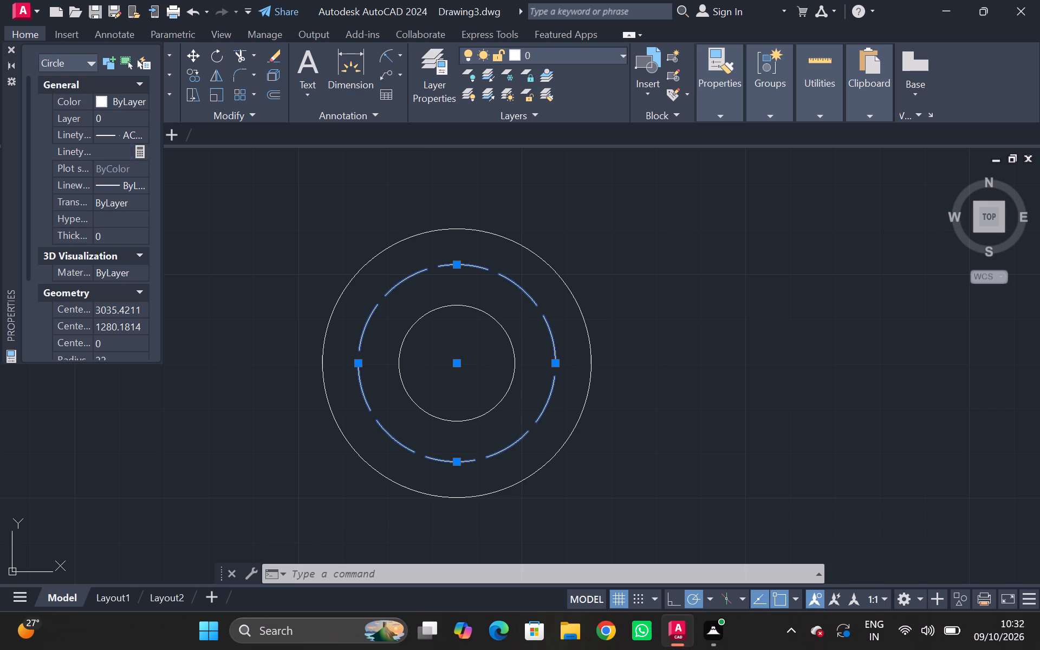
{"action": "left_click", "coordinate": [229, 153]}
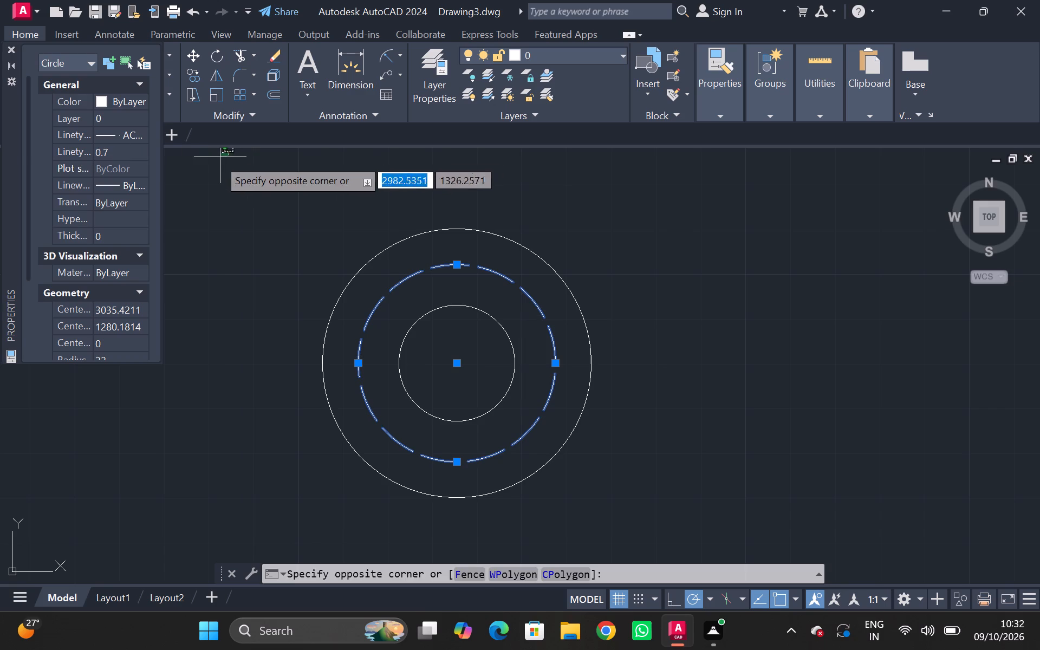
{"action": "left_click", "coordinate": [211, 168]}
{"action": "left_click", "coordinate": [16, 48]}
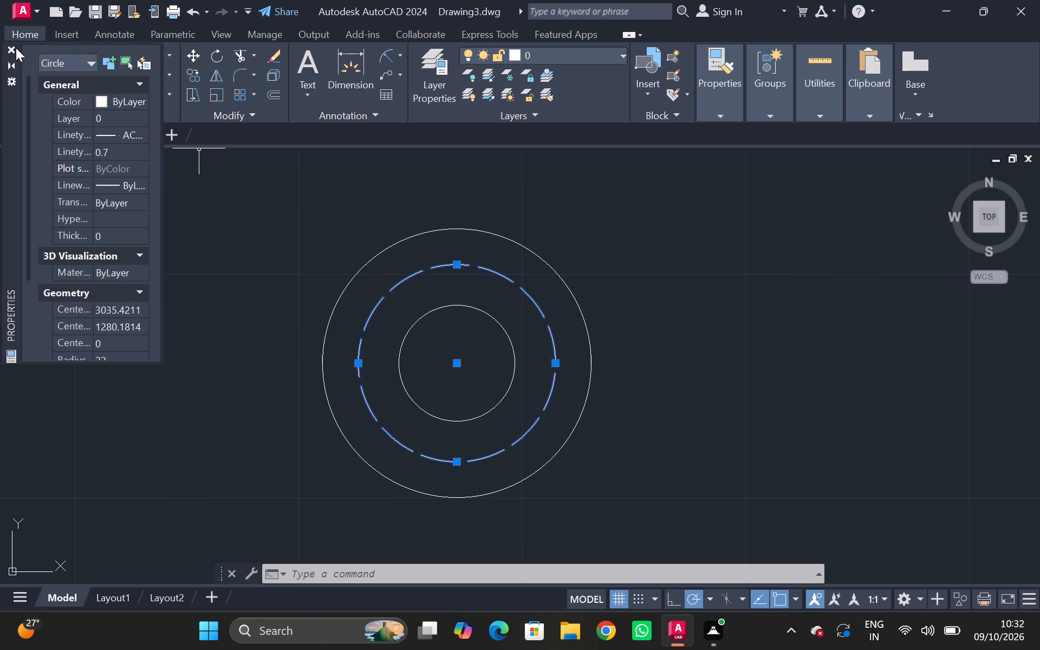
{"action": "left_click", "coordinate": [206, 206]}
{"action": "key", "text": "Escape"}
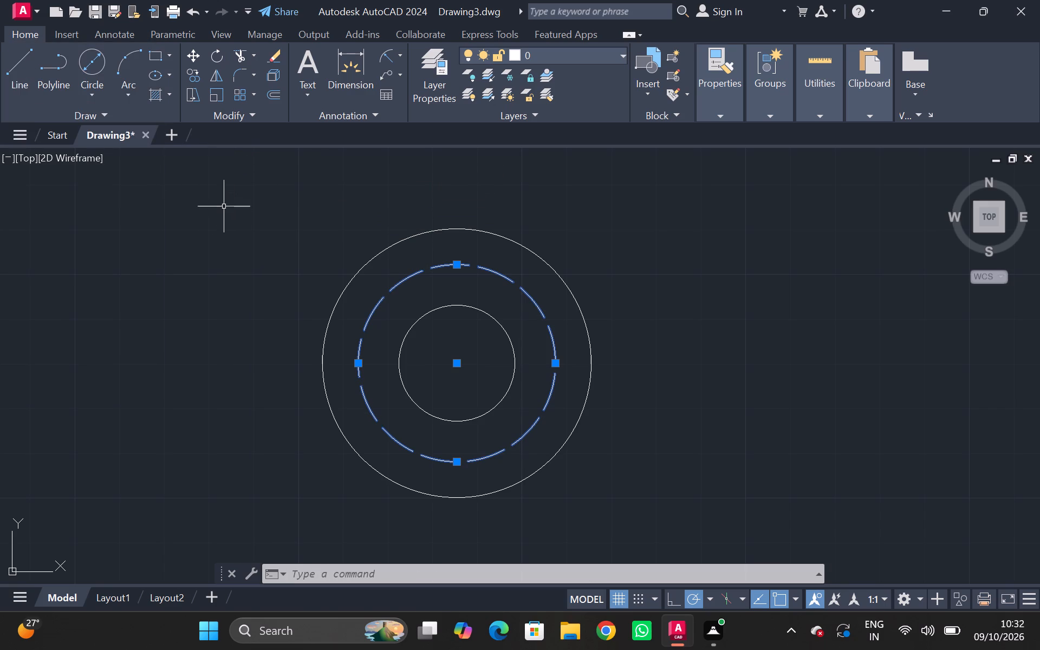
{"action": "key", "text": "Escape"}
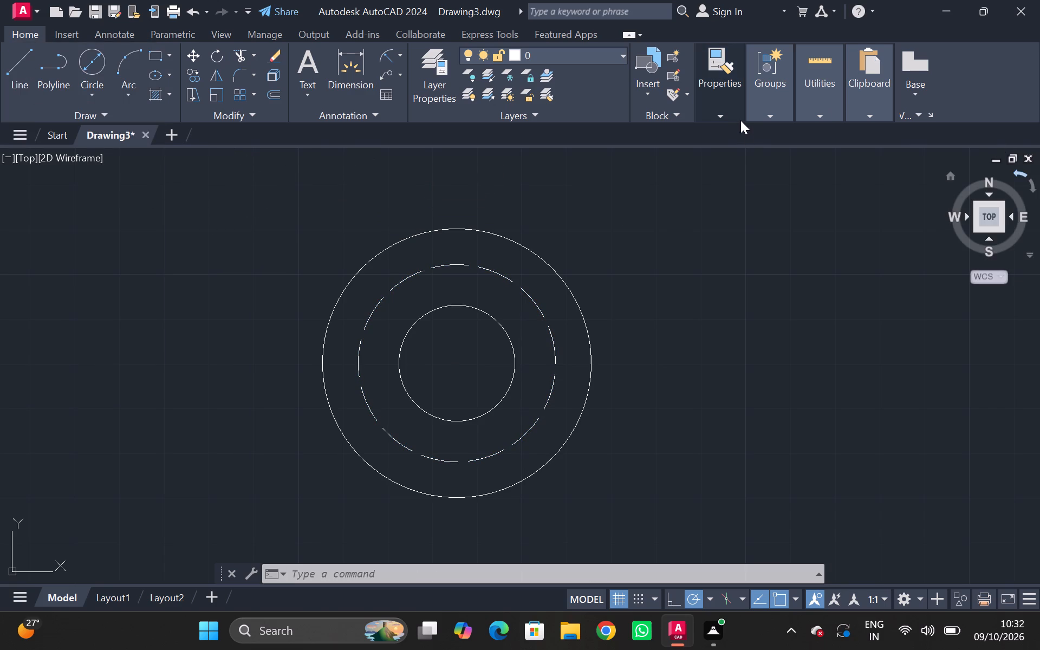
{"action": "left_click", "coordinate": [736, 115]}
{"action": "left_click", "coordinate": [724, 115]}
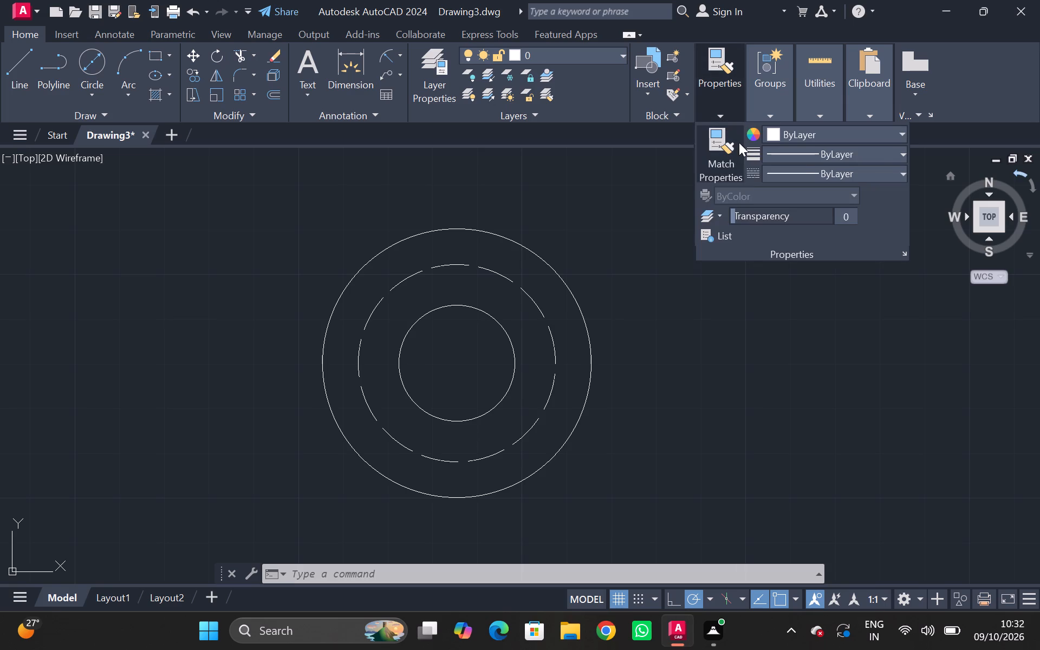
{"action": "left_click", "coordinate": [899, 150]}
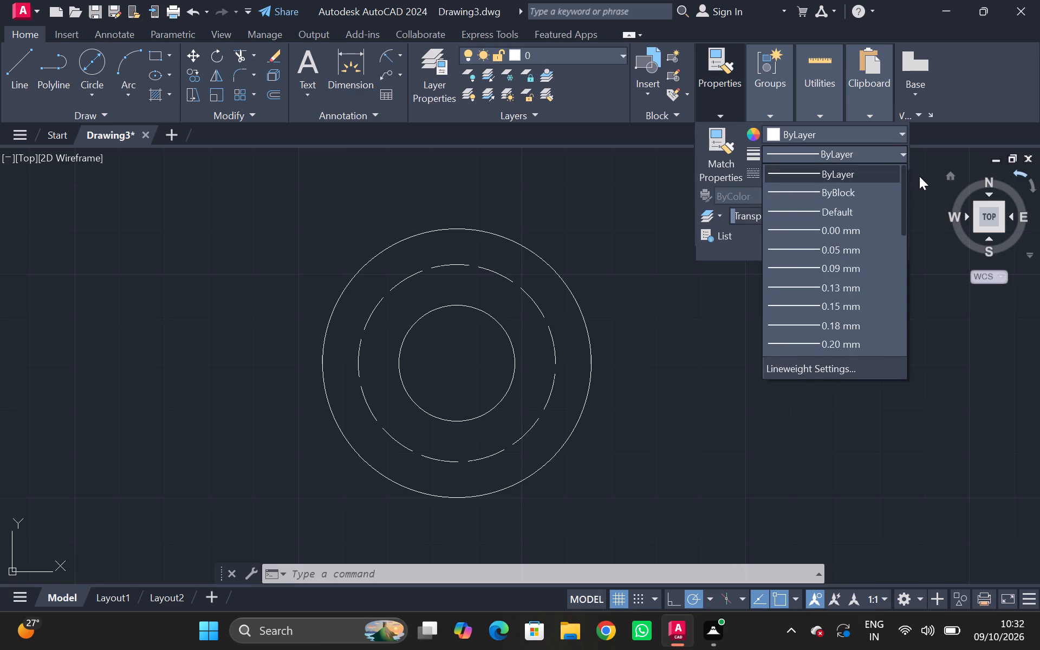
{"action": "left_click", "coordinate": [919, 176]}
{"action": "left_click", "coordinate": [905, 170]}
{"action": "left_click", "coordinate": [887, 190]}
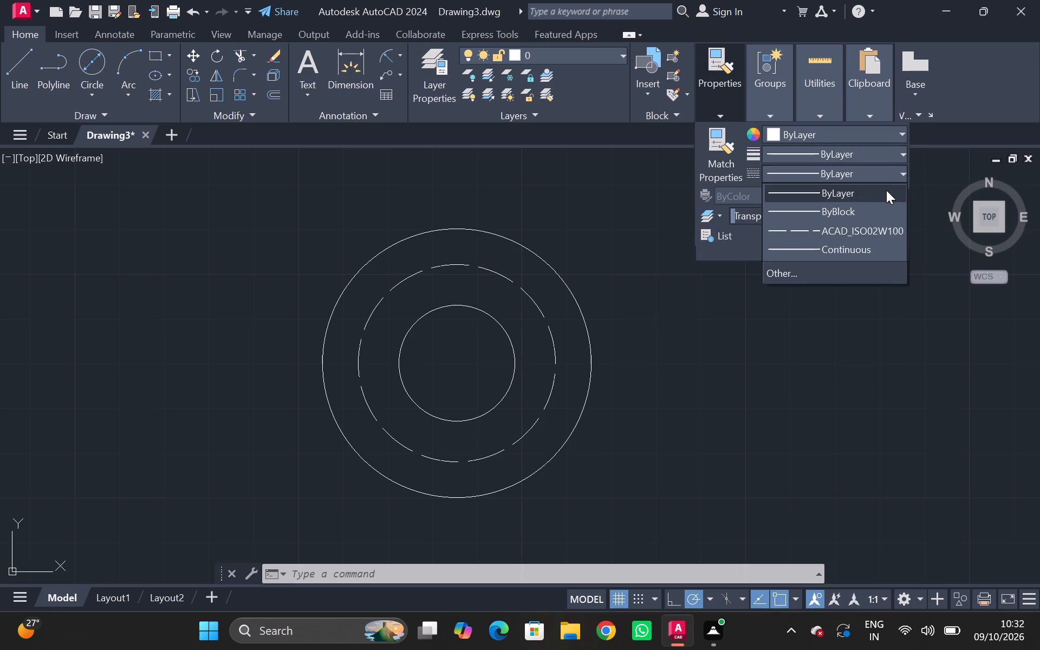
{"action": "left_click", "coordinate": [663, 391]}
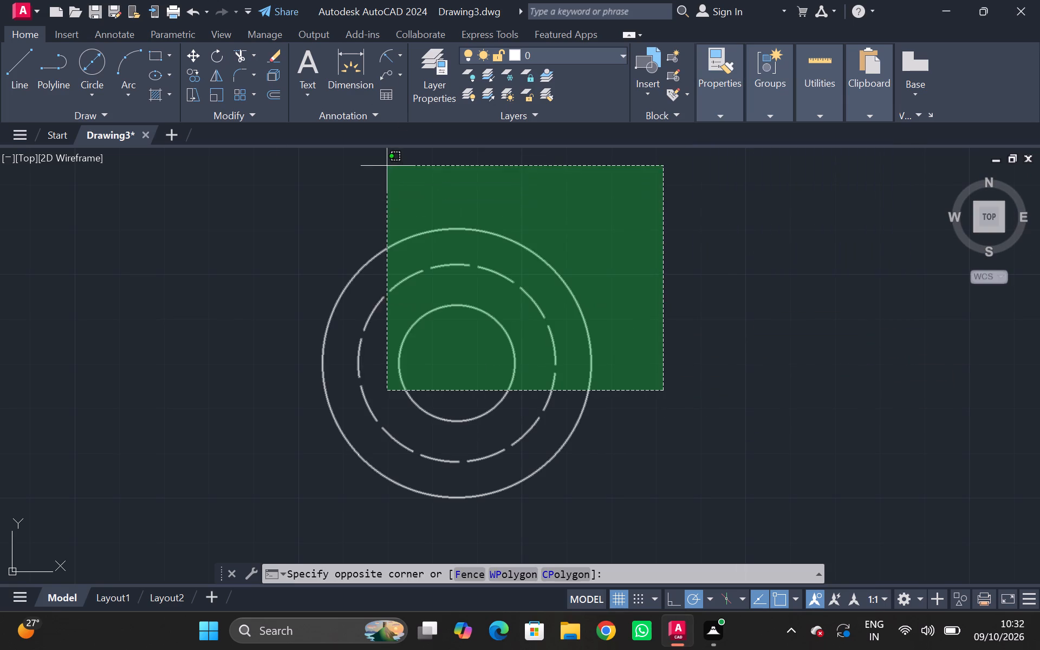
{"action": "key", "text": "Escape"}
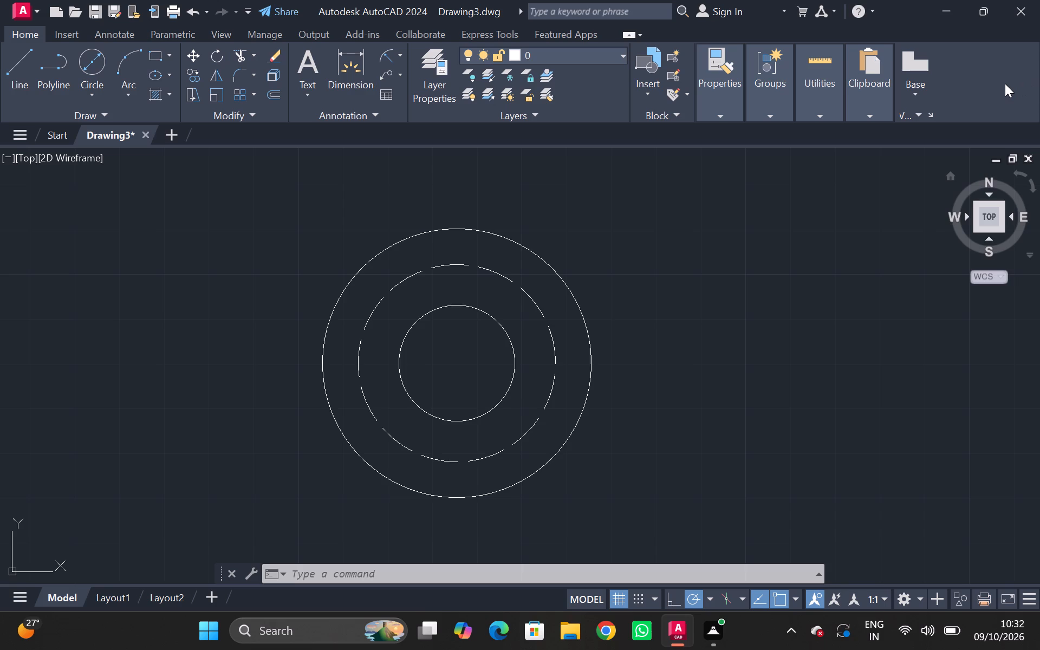
Draw a vertical line about 213 units long through the circles' common centre, extending past the outer circle above and below.
{"action": "scroll", "coordinate": [452, 380], "scroll_direction": "down", "scroll_amount": 2}
{"action": "scroll", "coordinate": [445, 382], "scroll_direction": "up", "scroll_amount": 4}
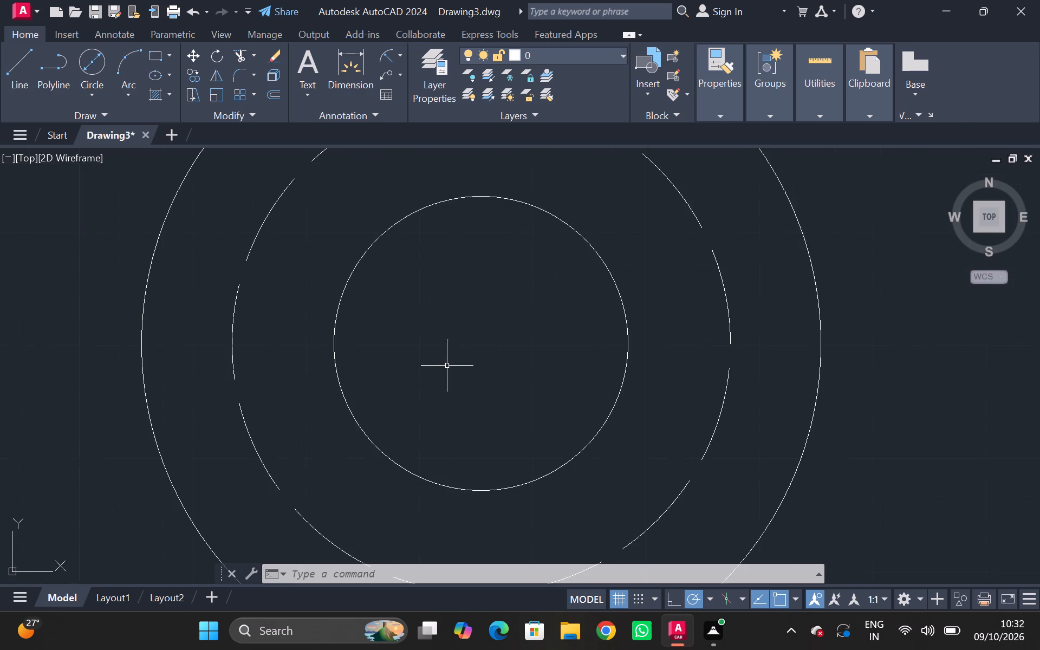
{"action": "scroll", "coordinate": [454, 356], "scroll_direction": "down", "scroll_amount": 3}
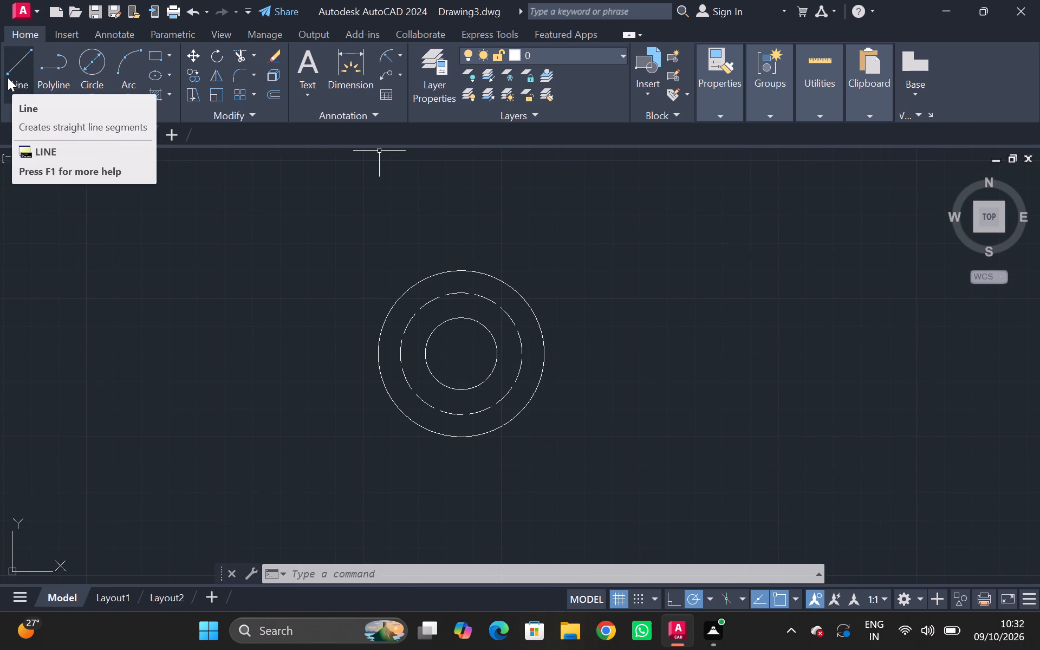
{"action": "left_click", "coordinate": [8, 77]}
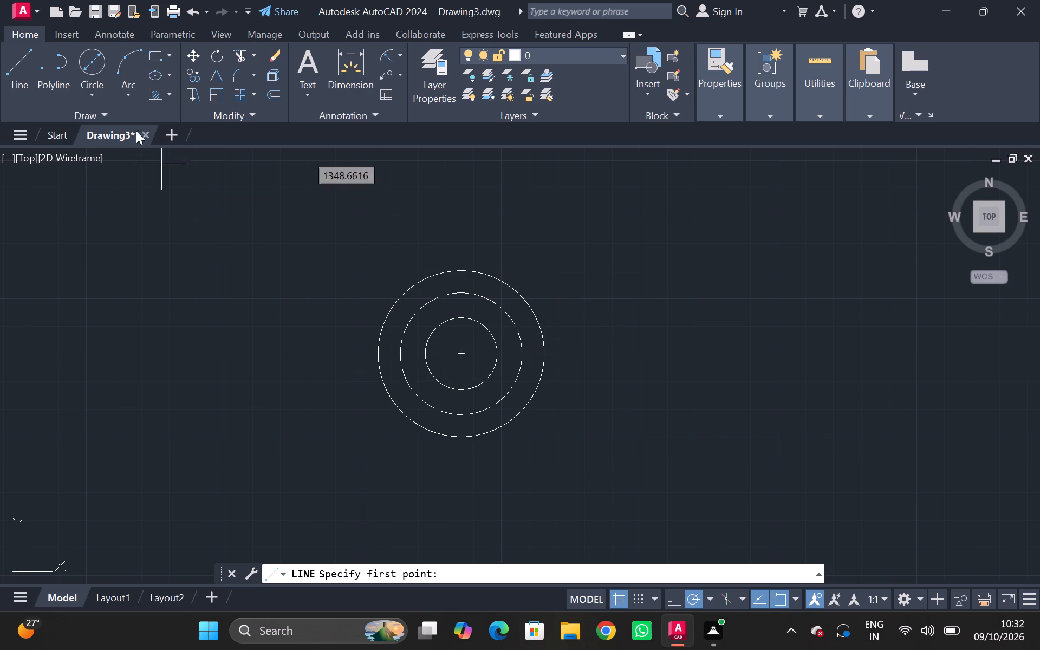
{"action": "left_click", "coordinate": [17, 74]}
{"action": "scroll", "coordinate": [389, 225], "scroll_direction": "down", "scroll_amount": 2}
{"action": "scroll", "coordinate": [396, 226], "scroll_direction": "up", "scroll_amount": 3}
{"action": "scroll", "coordinate": [445, 261], "scroll_direction": "down", "scroll_amount": 1}
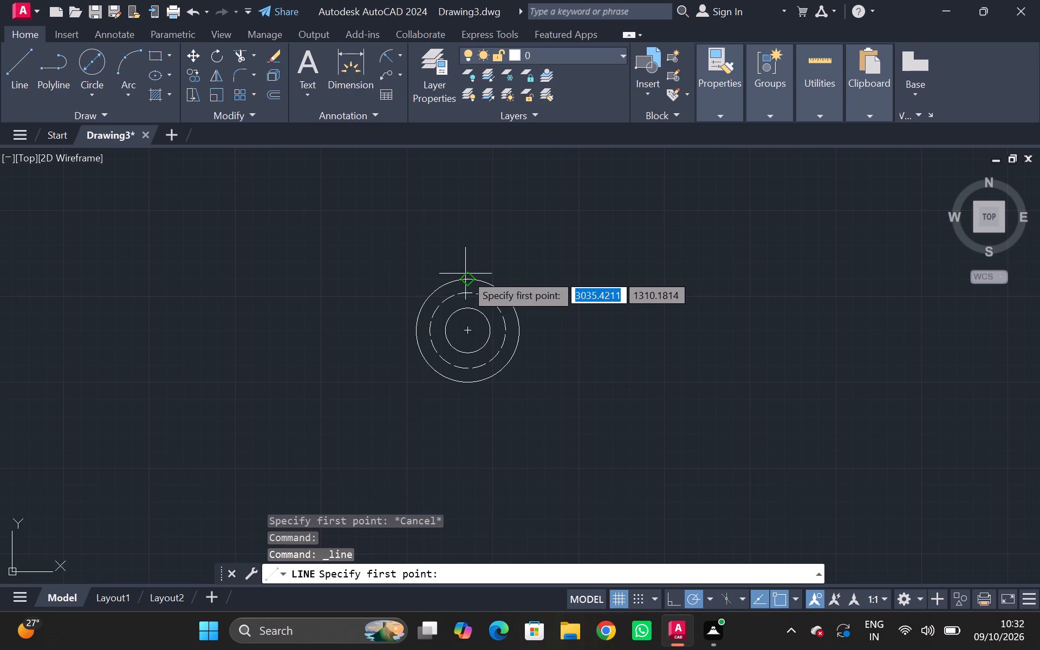
{"action": "scroll", "coordinate": [465, 274], "scroll_direction": "down", "scroll_amount": 2}
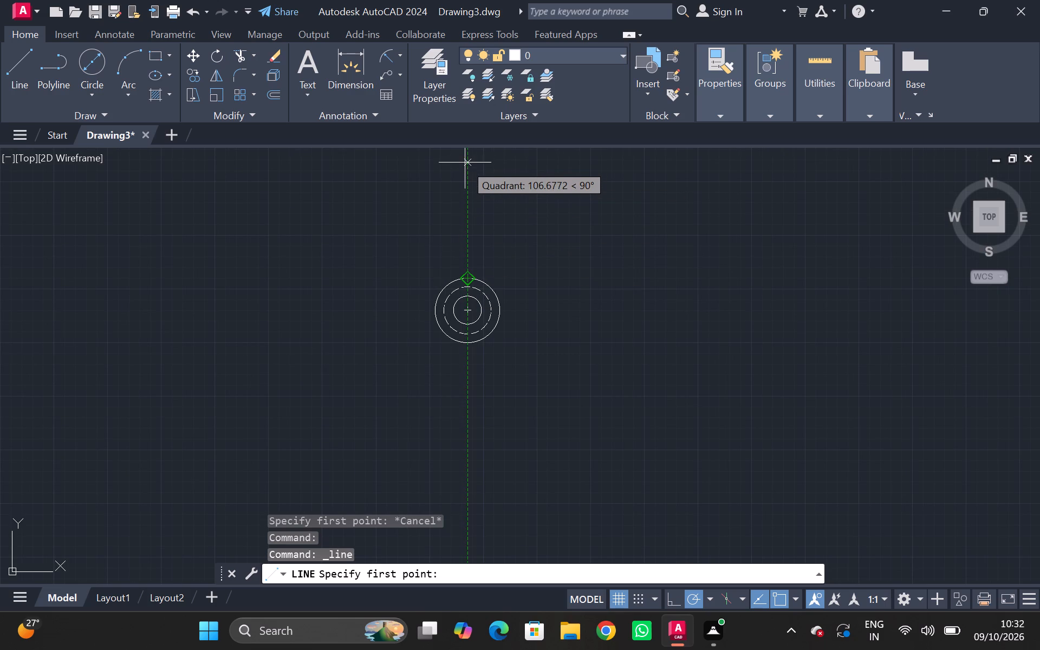
{"action": "left_click", "coordinate": [467, 160]}
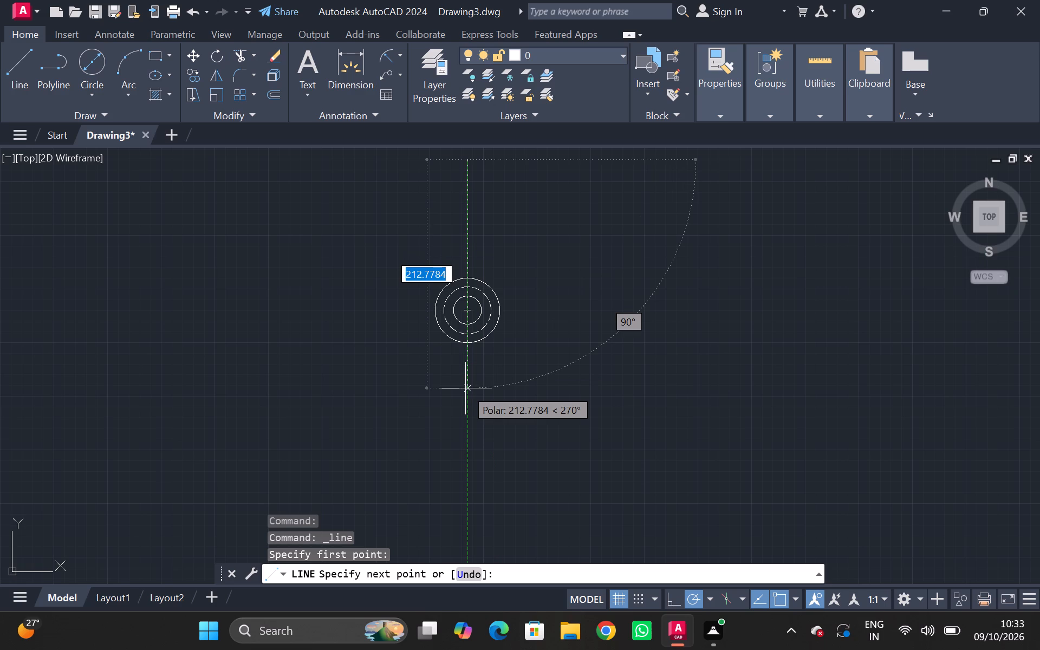
{"action": "left_click", "coordinate": [465, 388]}
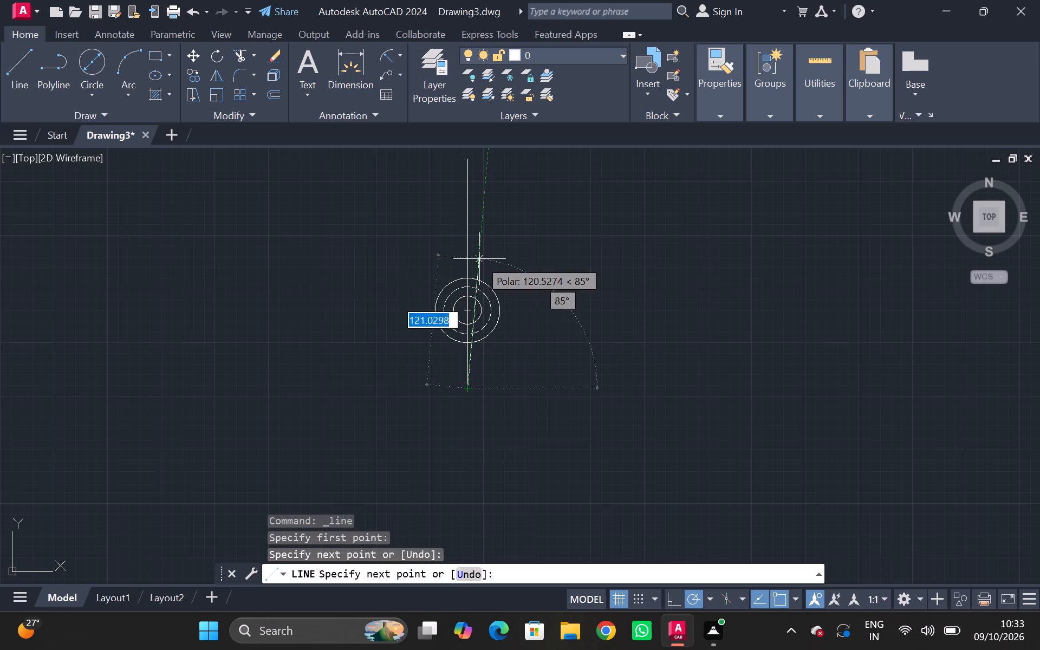
{"action": "key", "text": "Escape"}
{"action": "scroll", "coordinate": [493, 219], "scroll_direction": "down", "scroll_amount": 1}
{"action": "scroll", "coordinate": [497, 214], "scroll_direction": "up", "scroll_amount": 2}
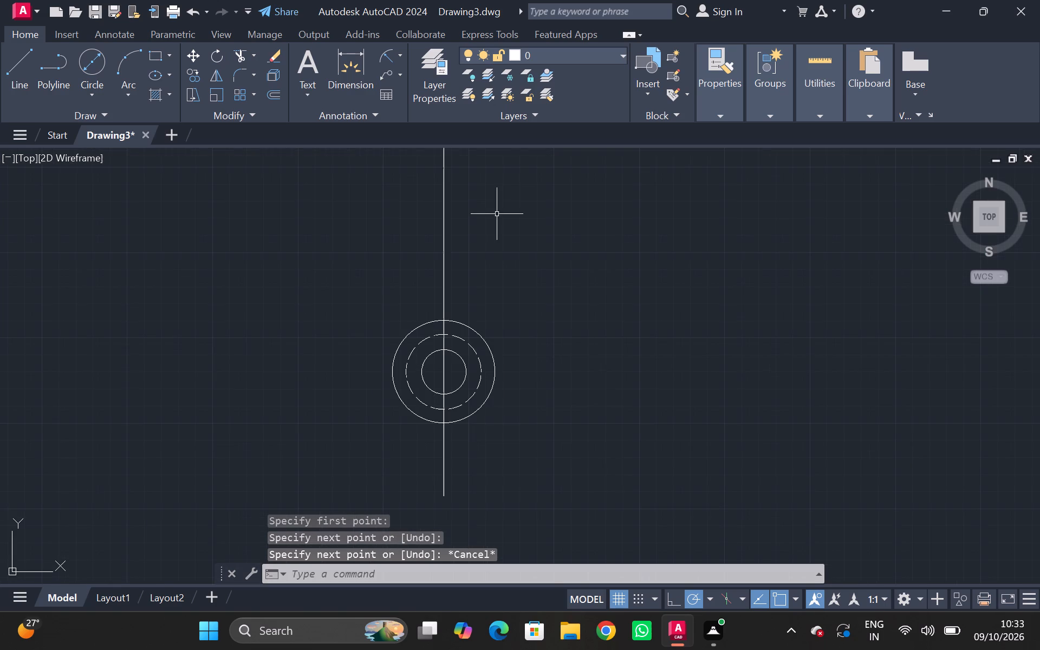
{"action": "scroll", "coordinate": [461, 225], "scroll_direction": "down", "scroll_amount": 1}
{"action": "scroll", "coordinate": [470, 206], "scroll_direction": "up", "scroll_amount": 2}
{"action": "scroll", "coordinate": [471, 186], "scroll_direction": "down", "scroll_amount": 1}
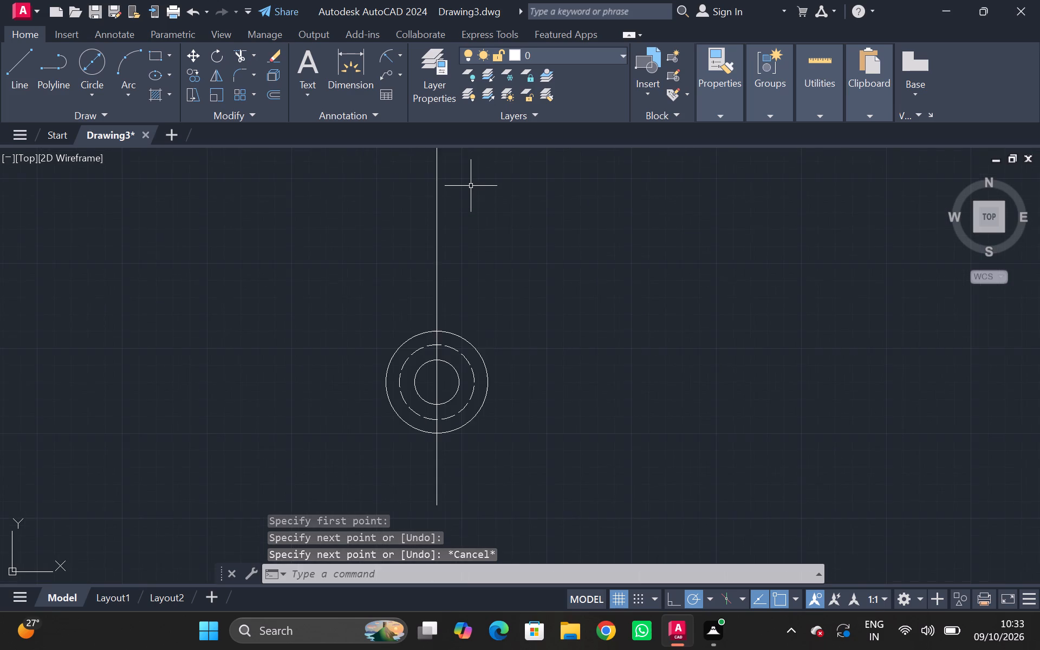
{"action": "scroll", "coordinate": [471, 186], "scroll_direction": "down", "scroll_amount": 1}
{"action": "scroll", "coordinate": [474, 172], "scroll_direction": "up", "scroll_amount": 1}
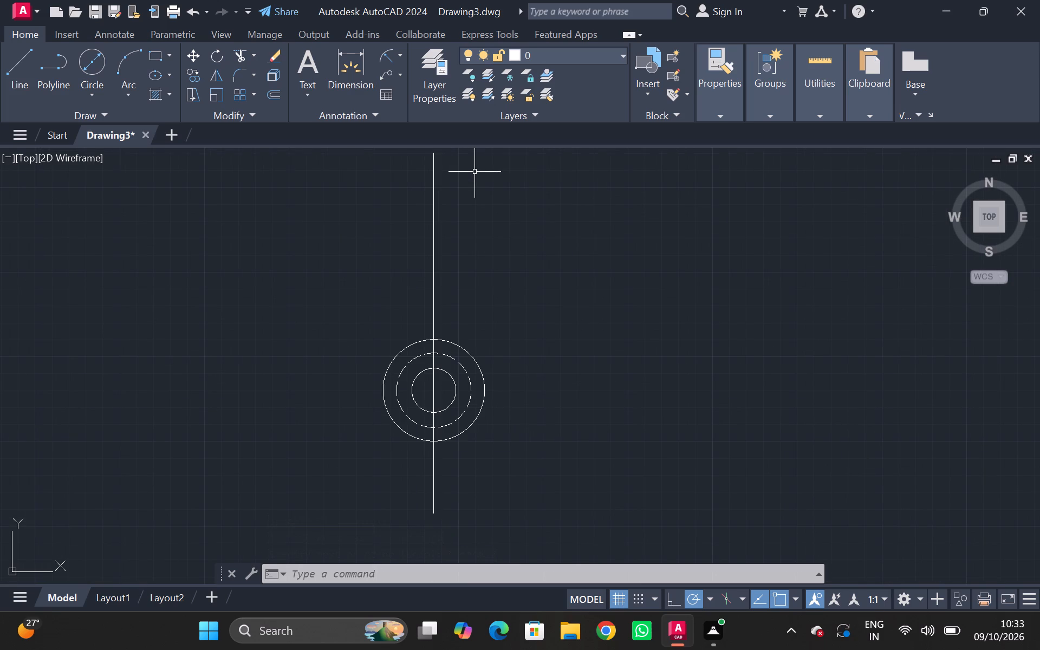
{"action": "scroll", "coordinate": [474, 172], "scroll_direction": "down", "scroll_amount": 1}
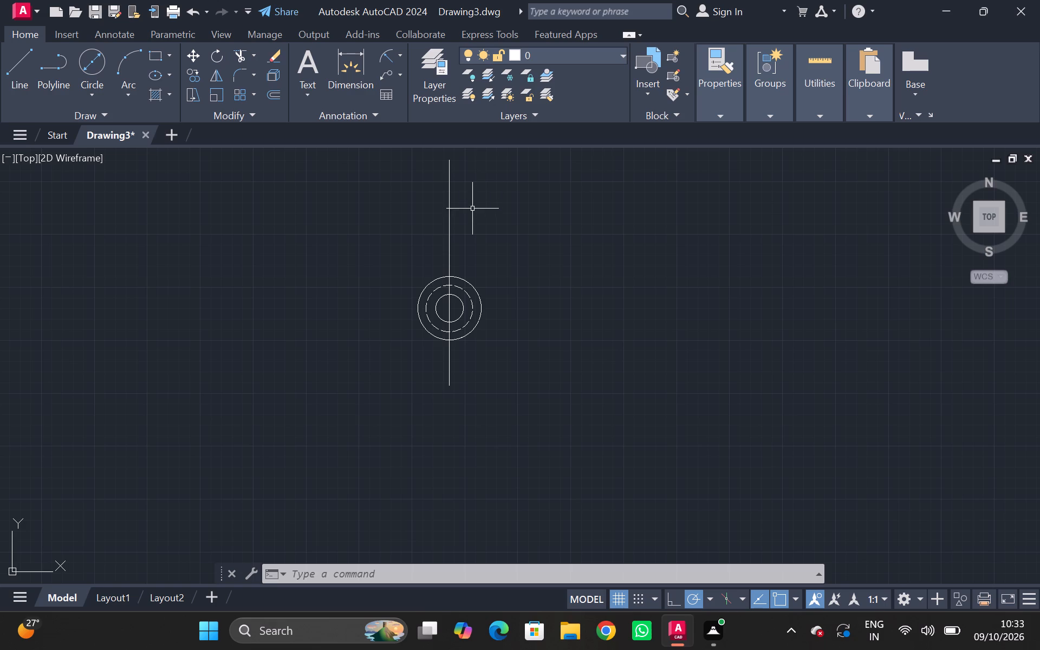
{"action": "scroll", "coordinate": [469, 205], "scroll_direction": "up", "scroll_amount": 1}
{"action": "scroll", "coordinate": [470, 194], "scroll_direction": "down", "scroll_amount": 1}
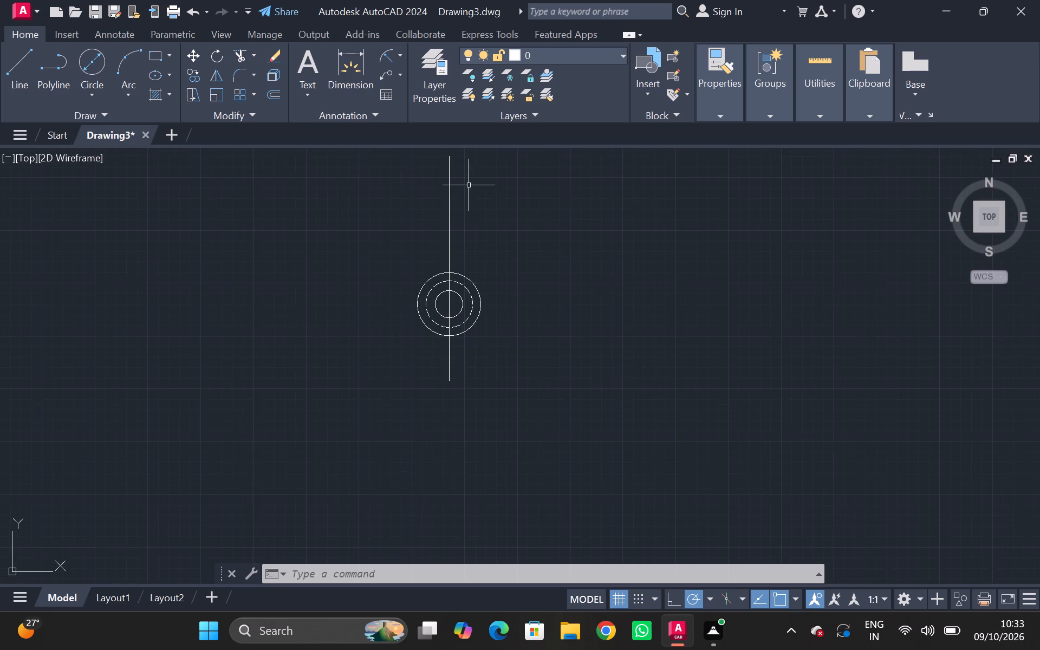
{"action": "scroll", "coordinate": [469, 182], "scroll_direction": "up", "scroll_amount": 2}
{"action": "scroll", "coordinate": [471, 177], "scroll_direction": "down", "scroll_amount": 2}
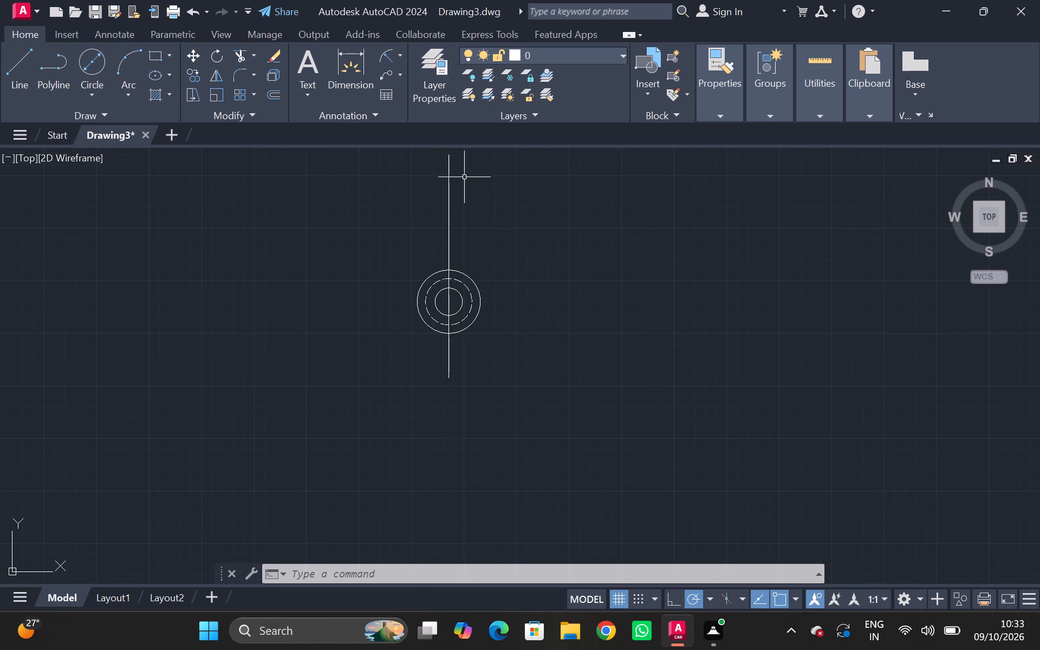
Draw a 10-diameter circle centred on the top quadrant of the dashed circle.
{"action": "scroll", "coordinate": [463, 177], "scroll_direction": "up", "scroll_amount": 1}
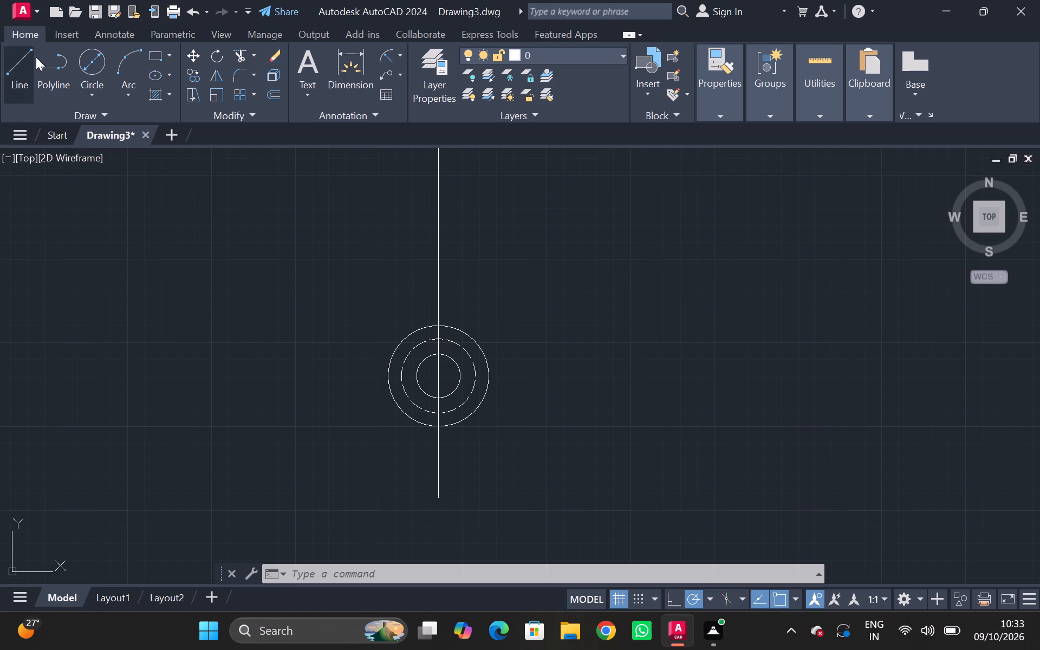
{"action": "left_click", "coordinate": [99, 62]}
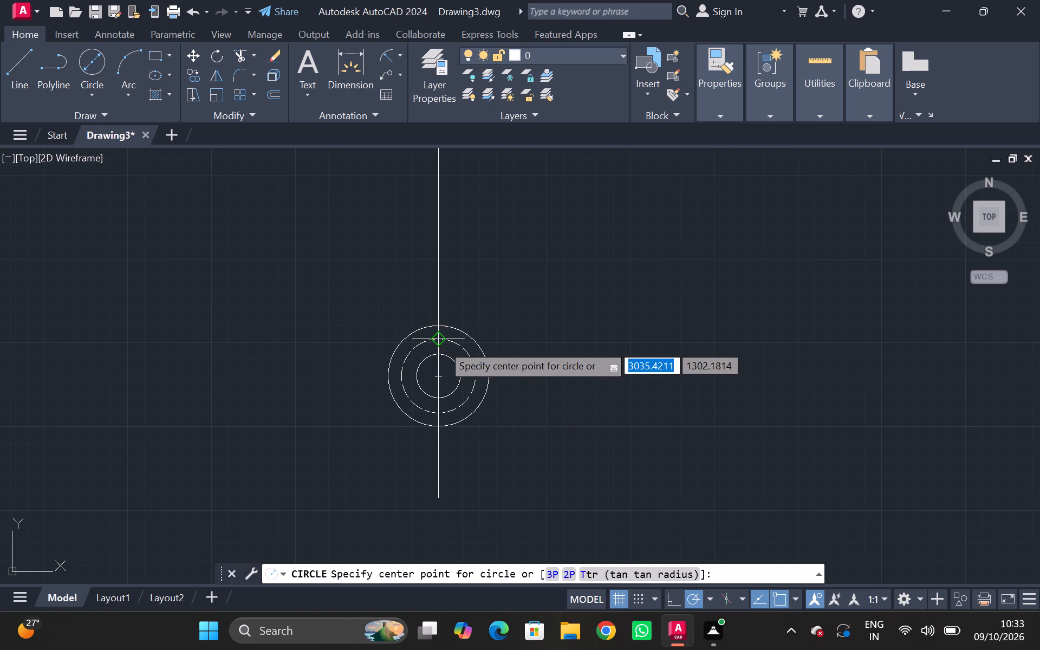
{"action": "left_click", "coordinate": [442, 342]}
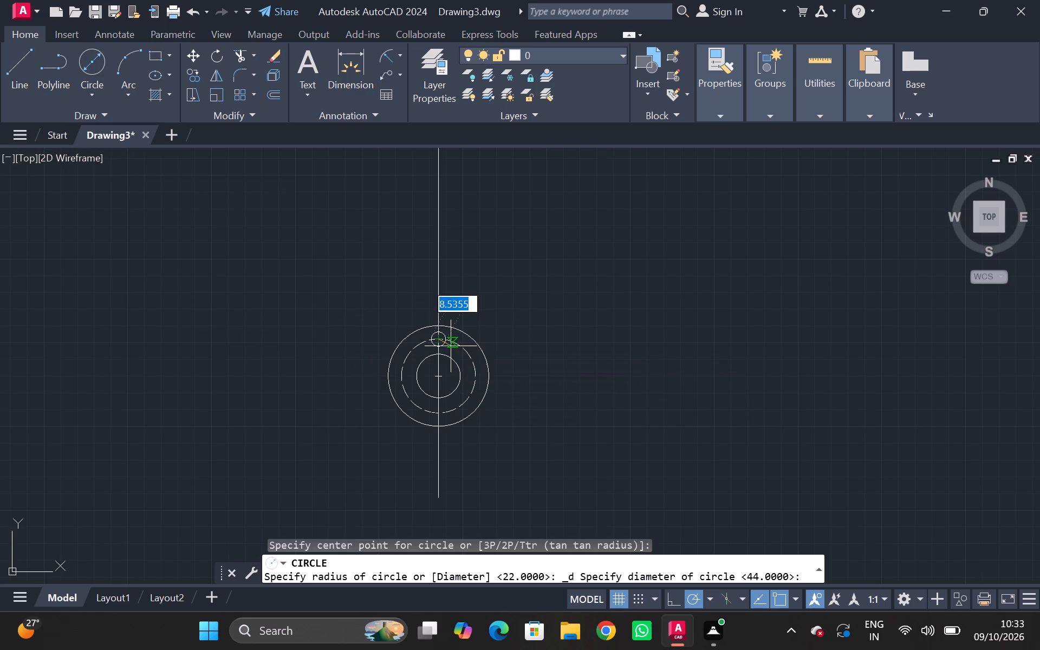
{"action": "type", "text": "10"}
{"action": "key", "text": "Return"}
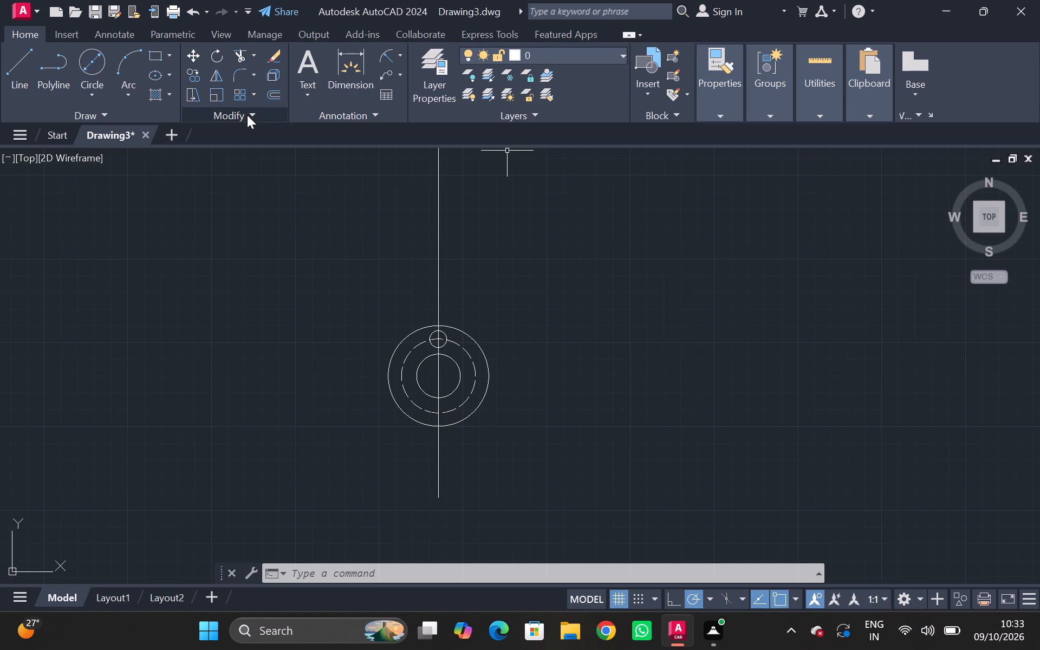
Create a polar array of the 10-diameter circle about the common centre, with 6 items filling 360 degrees.
{"action": "key", "text": "a"}
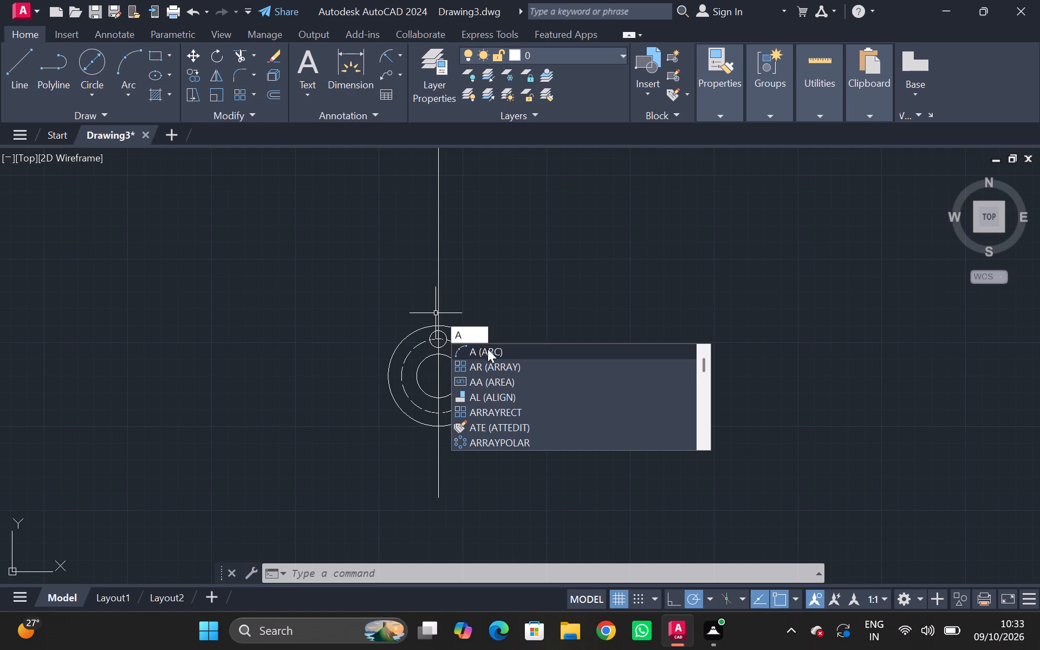
{"action": "left_click", "coordinate": [488, 362]}
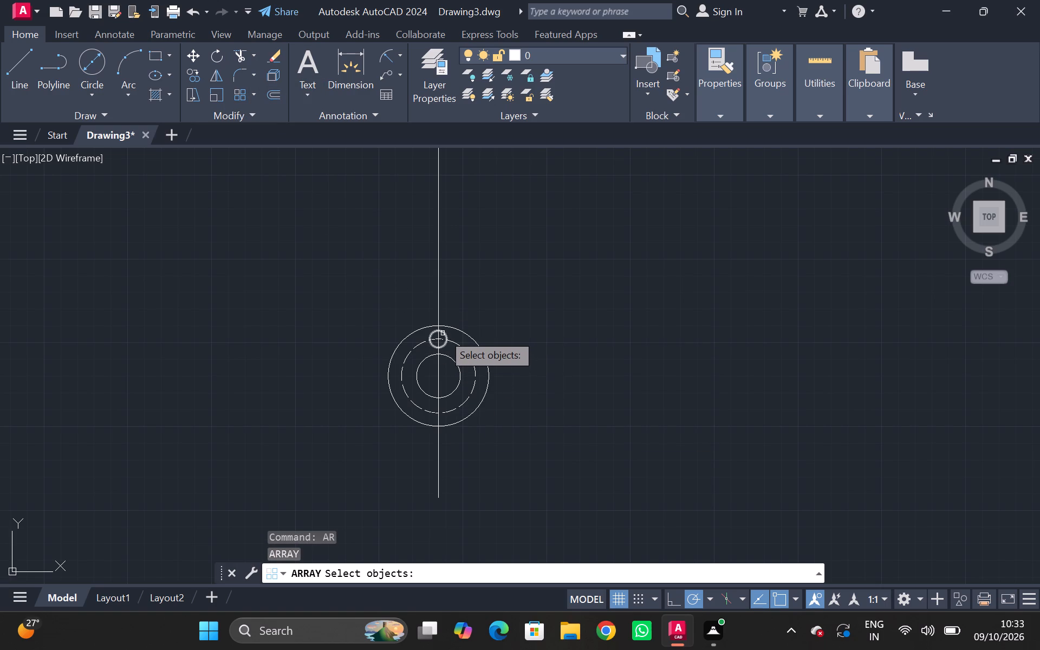
{"action": "left_click", "coordinate": [443, 333]}
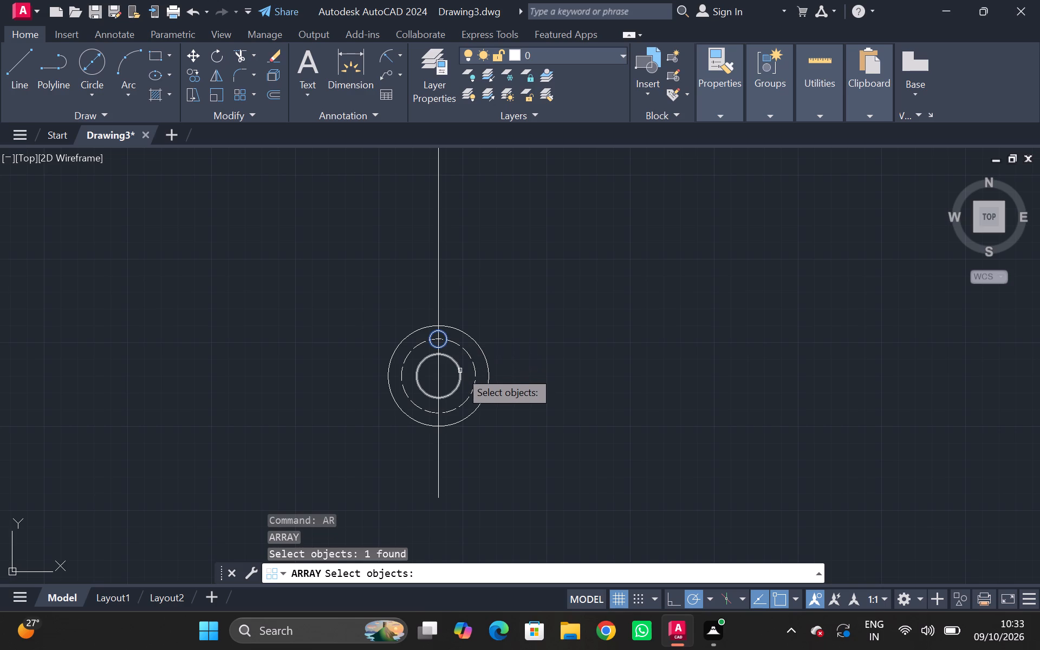
{"action": "key", "text": "Return"}
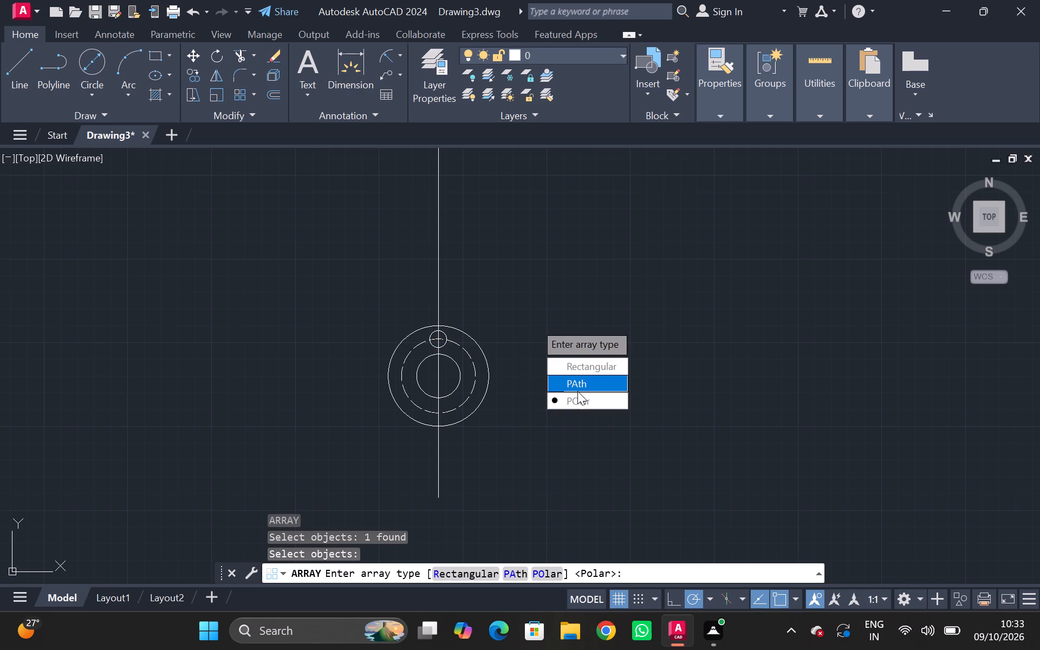
{"action": "left_click_drag", "start_coordinate": [575, 402], "coordinate": [534, 322]}
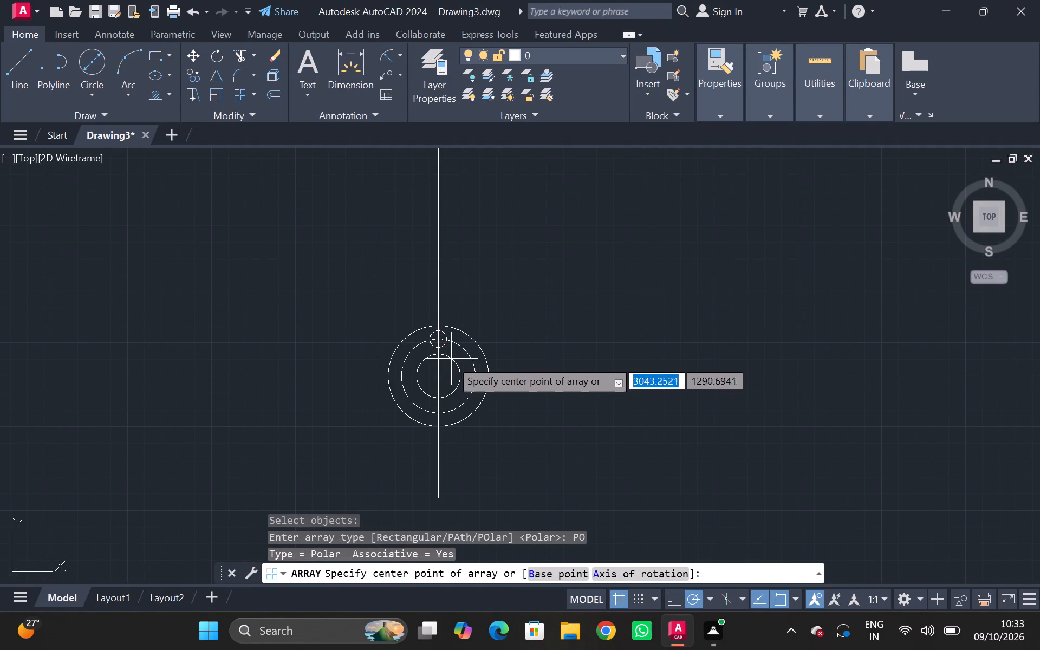
{"action": "left_click", "coordinate": [438, 375]}
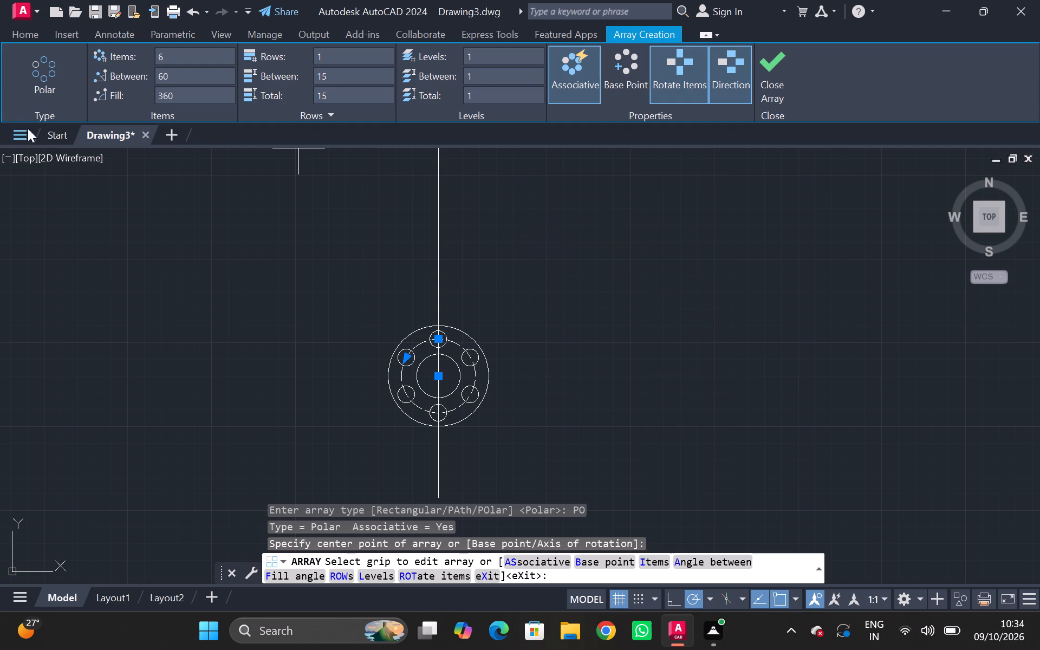
{"action": "left_click", "coordinate": [778, 81]}
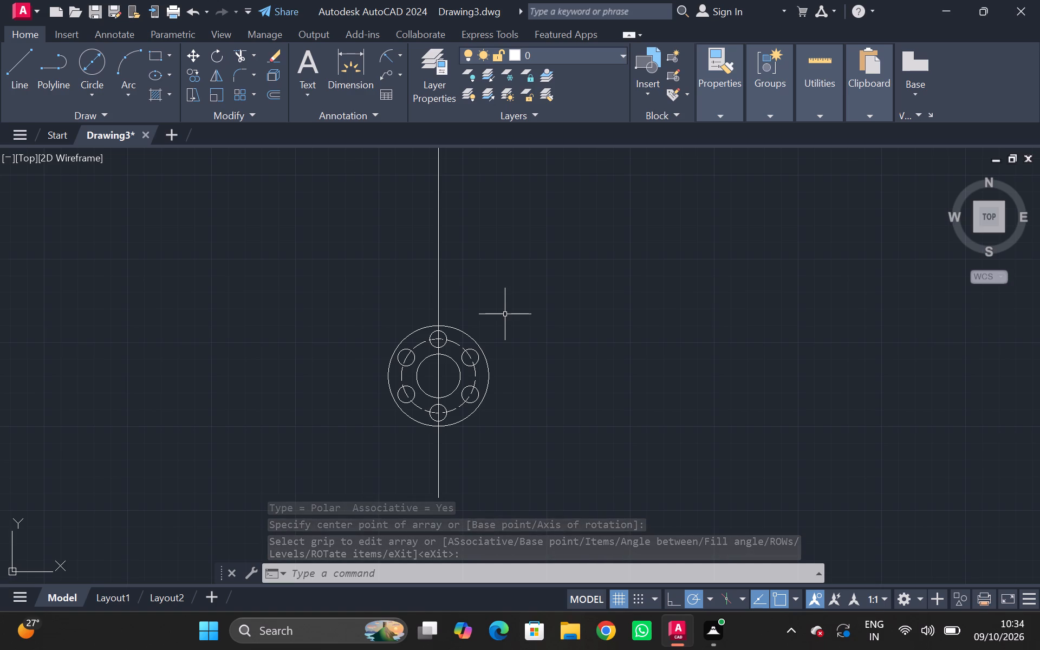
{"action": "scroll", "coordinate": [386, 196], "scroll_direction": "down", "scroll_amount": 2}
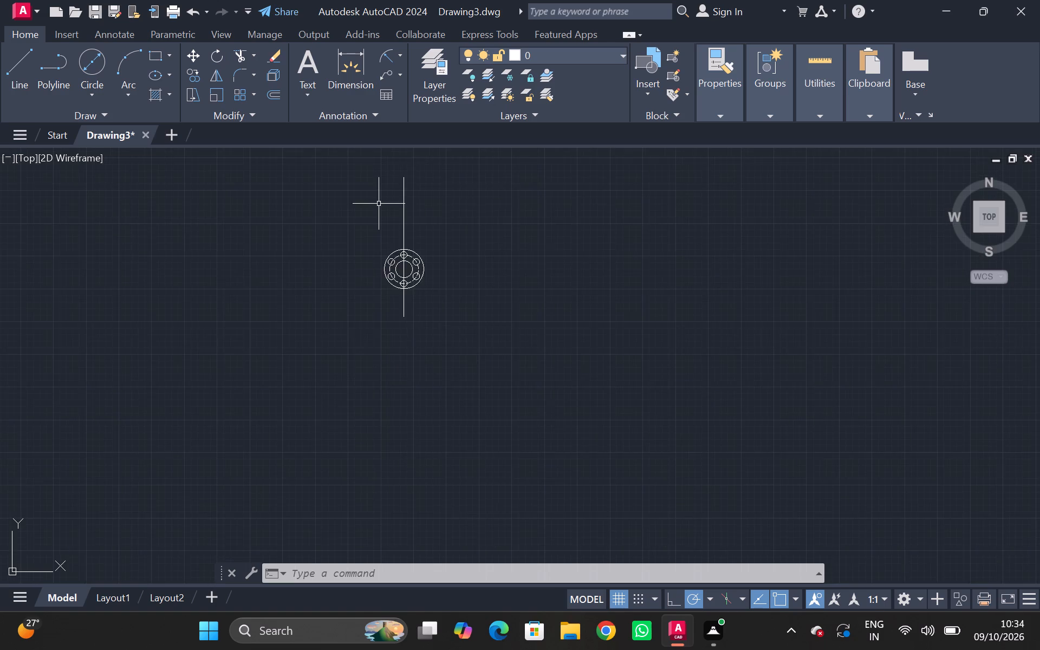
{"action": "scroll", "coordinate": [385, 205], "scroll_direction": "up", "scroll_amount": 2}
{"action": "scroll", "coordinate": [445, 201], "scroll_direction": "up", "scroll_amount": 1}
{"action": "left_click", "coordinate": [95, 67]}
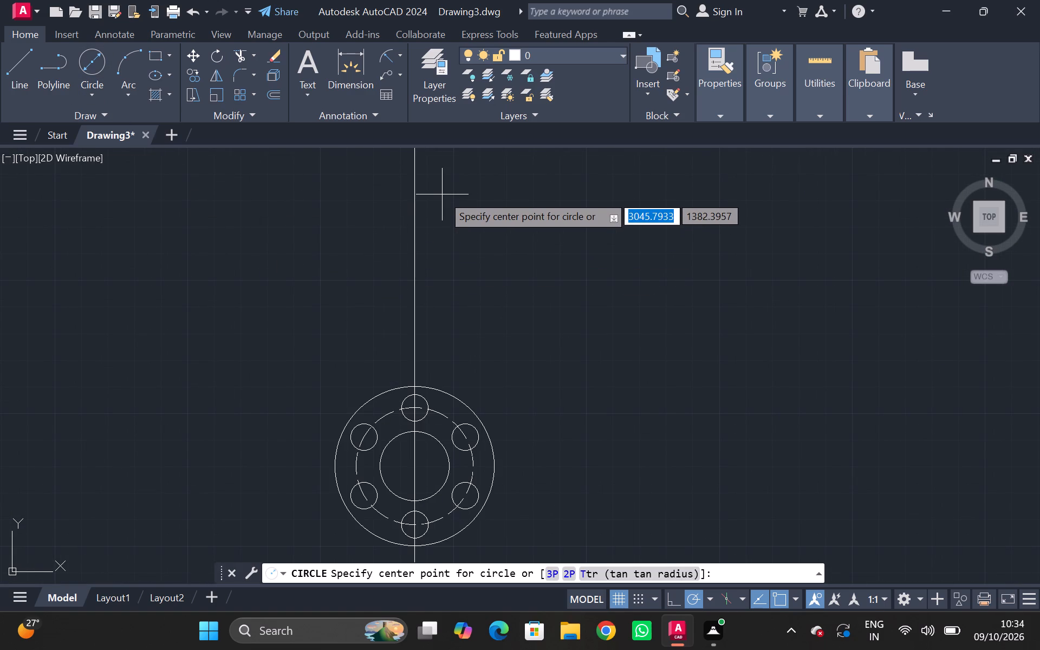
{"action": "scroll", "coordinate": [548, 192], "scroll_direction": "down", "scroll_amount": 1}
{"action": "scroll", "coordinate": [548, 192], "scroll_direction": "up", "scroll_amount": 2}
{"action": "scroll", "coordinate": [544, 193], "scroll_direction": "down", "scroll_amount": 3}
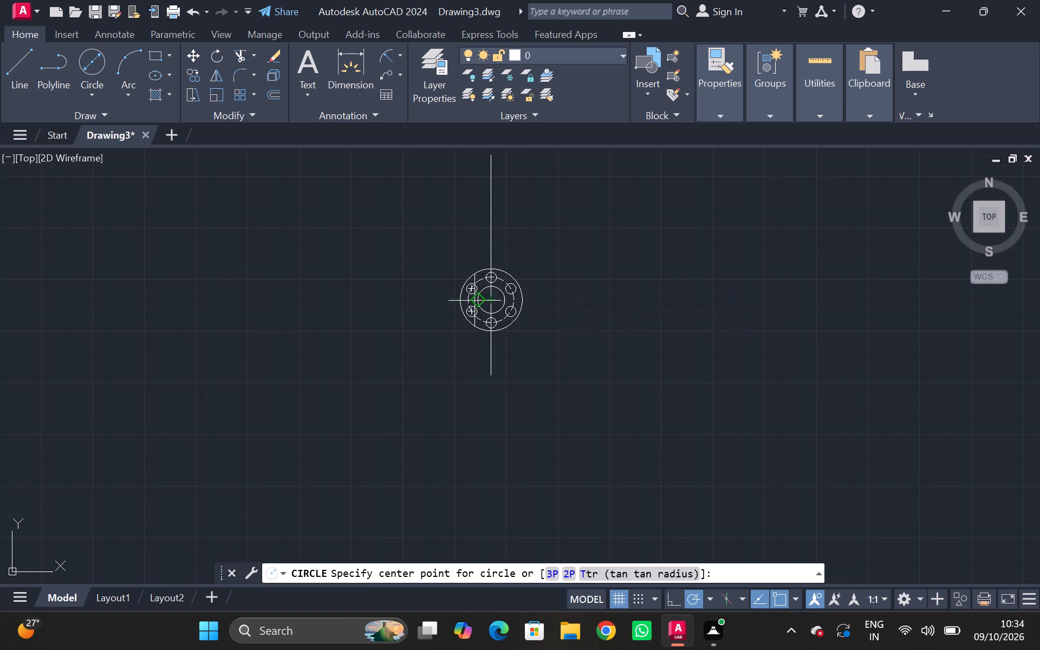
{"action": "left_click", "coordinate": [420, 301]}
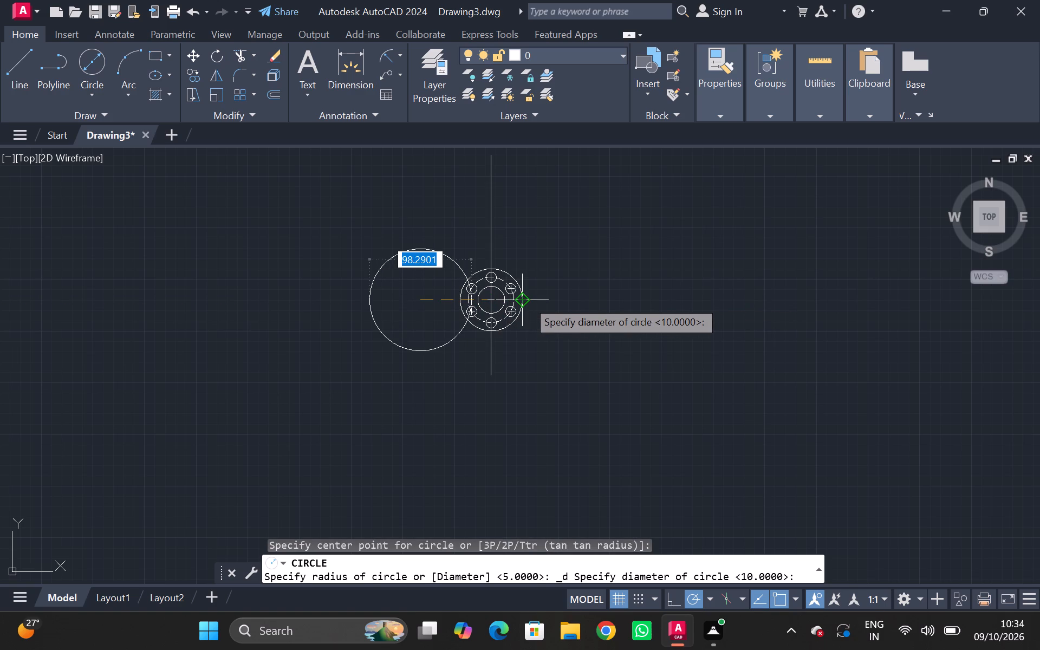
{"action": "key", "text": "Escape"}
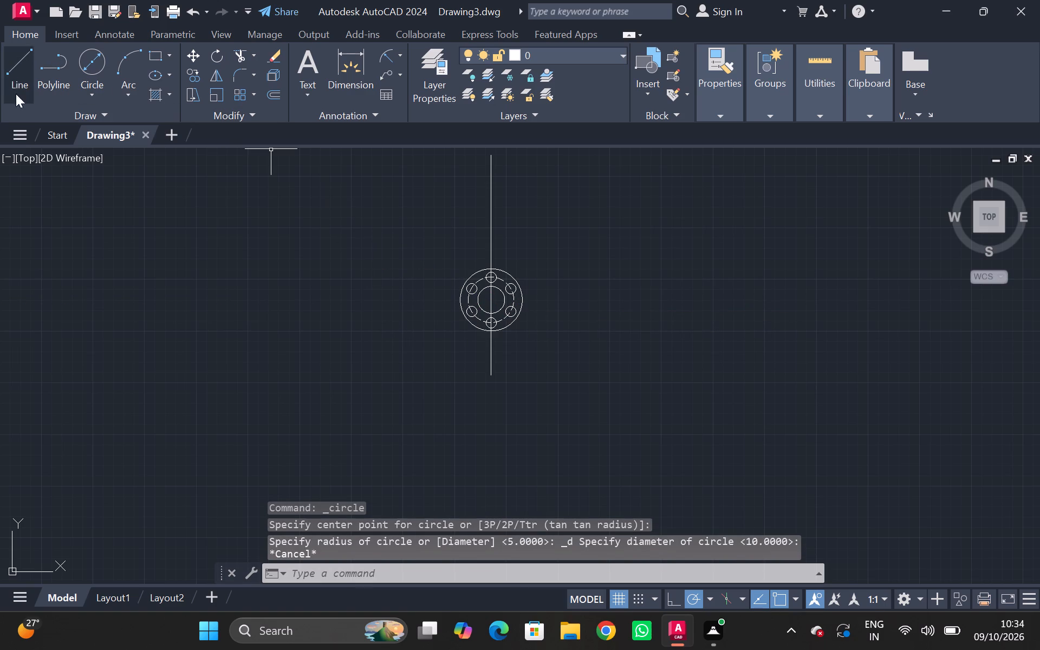
Draw a horizontal line through the circles' common centre, extending past the outer circle on both sides.
{"action": "left_click", "coordinate": [16, 72]}
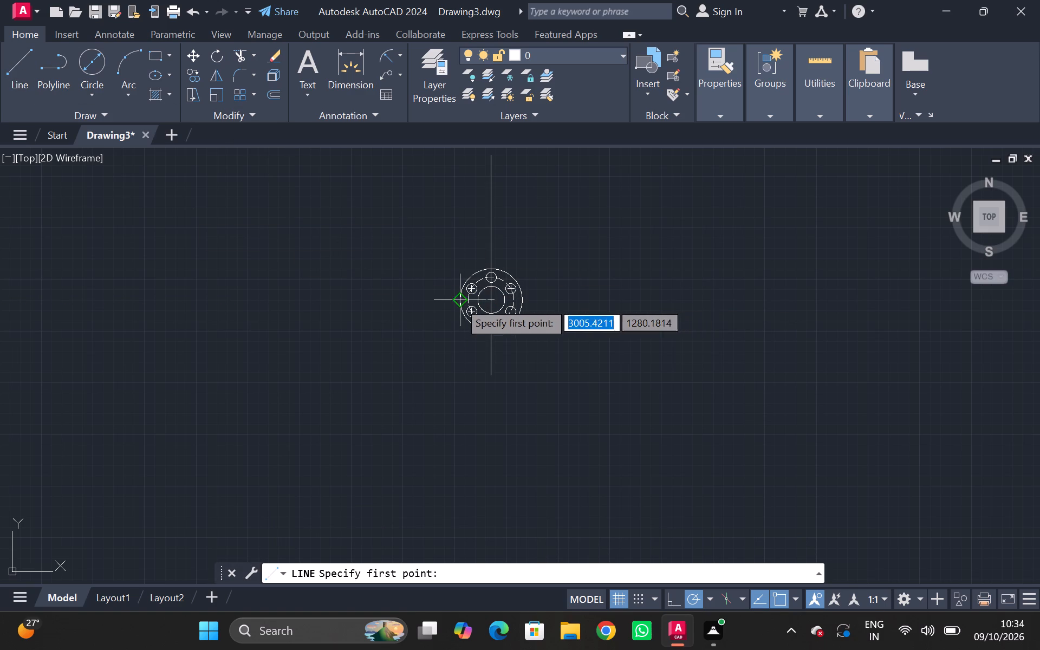
{"action": "left_click", "coordinate": [422, 300]}
{"action": "left_click", "coordinate": [588, 297]}
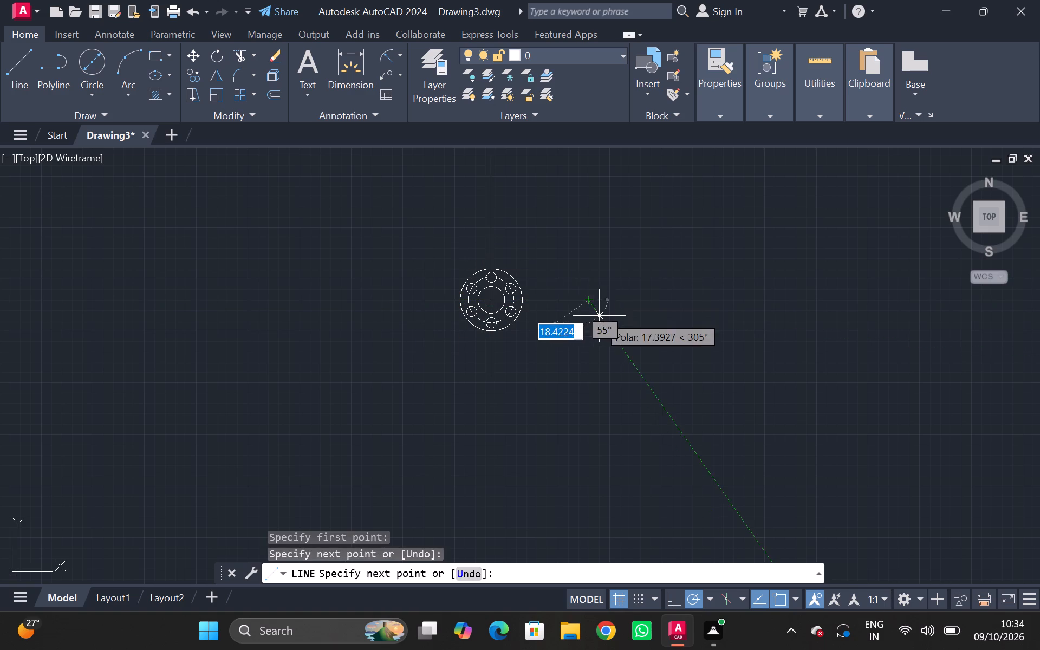
{"action": "key", "text": "Escape"}
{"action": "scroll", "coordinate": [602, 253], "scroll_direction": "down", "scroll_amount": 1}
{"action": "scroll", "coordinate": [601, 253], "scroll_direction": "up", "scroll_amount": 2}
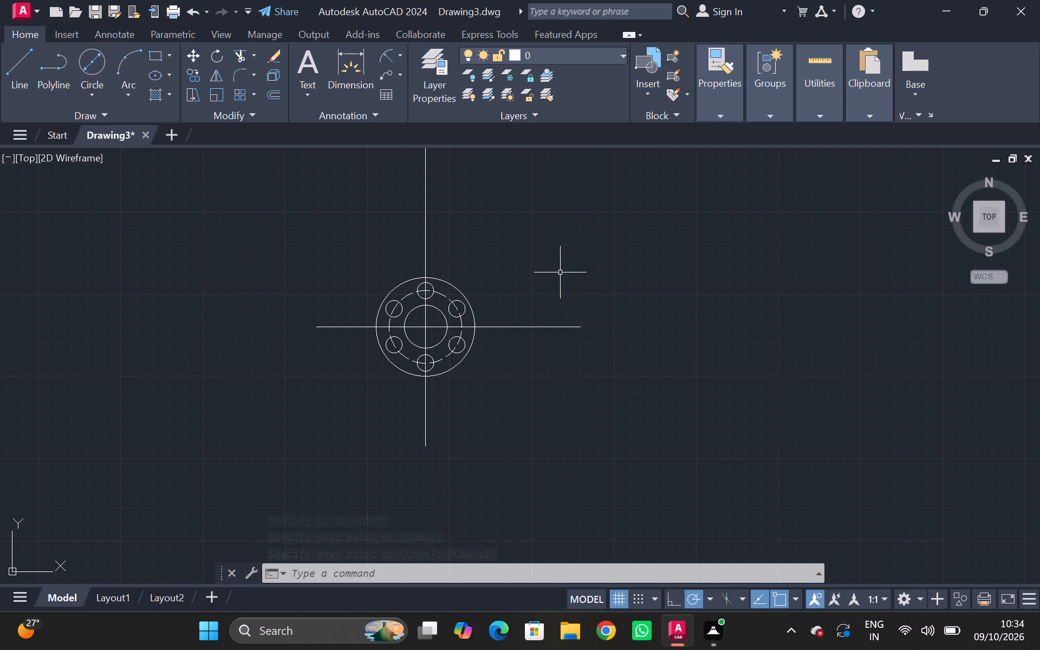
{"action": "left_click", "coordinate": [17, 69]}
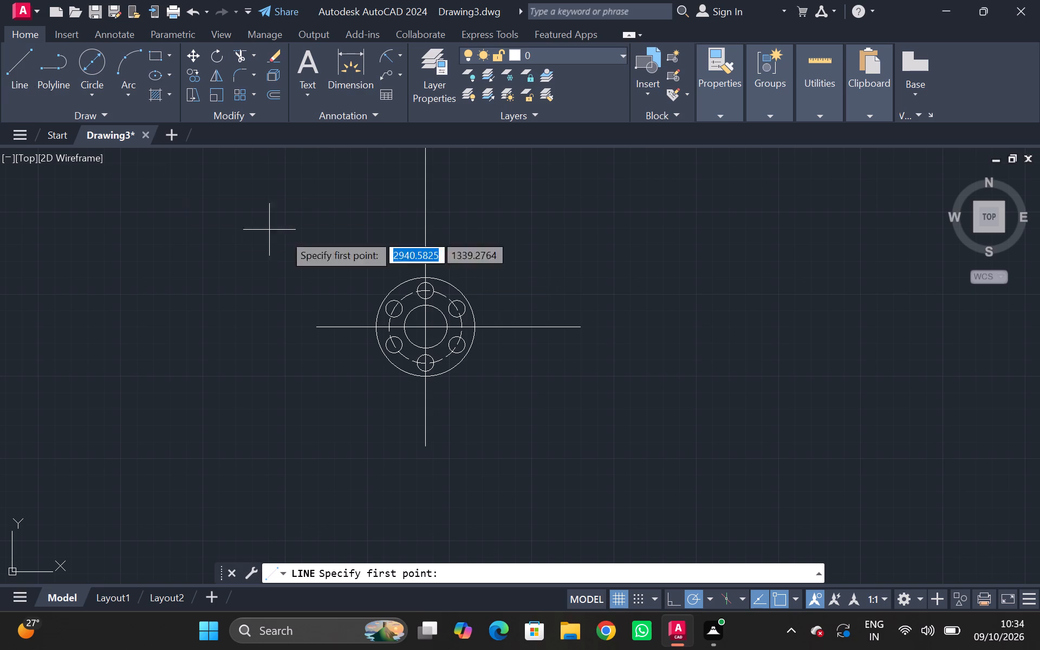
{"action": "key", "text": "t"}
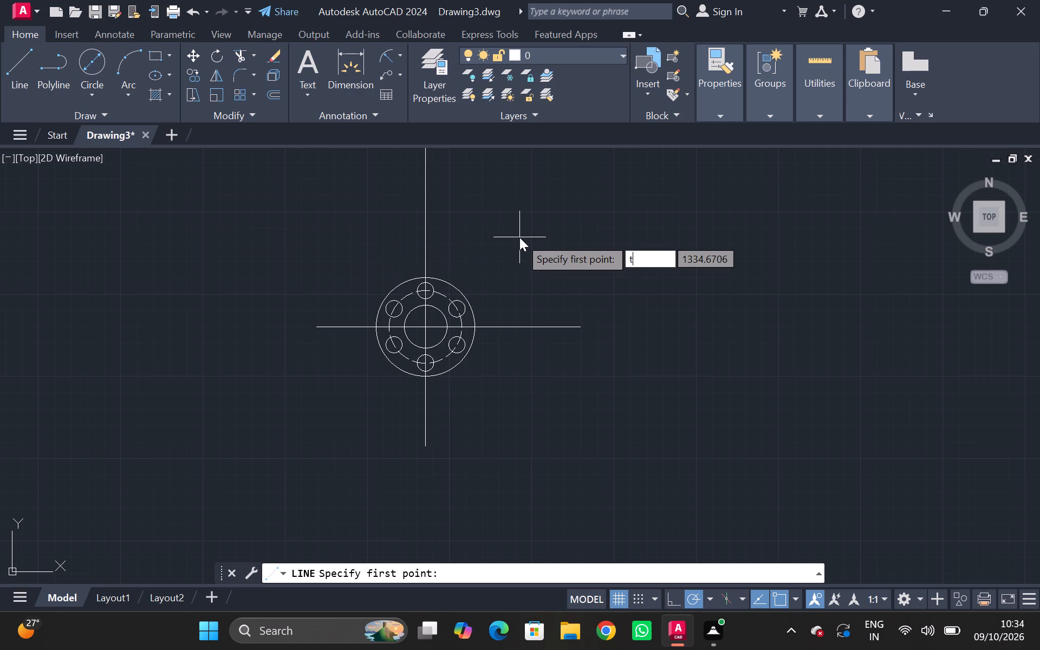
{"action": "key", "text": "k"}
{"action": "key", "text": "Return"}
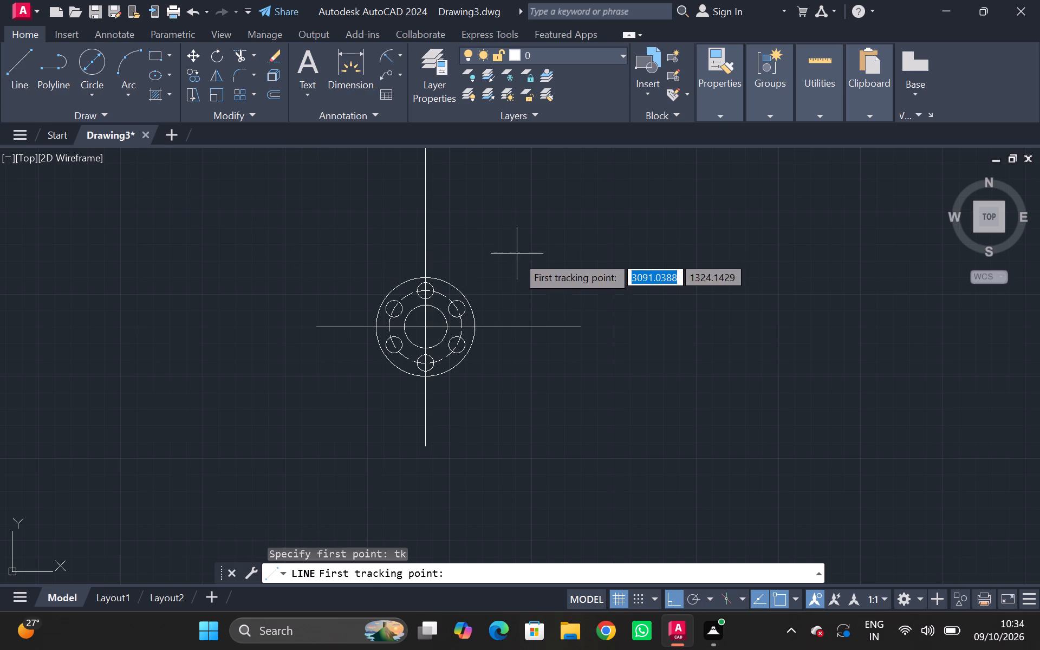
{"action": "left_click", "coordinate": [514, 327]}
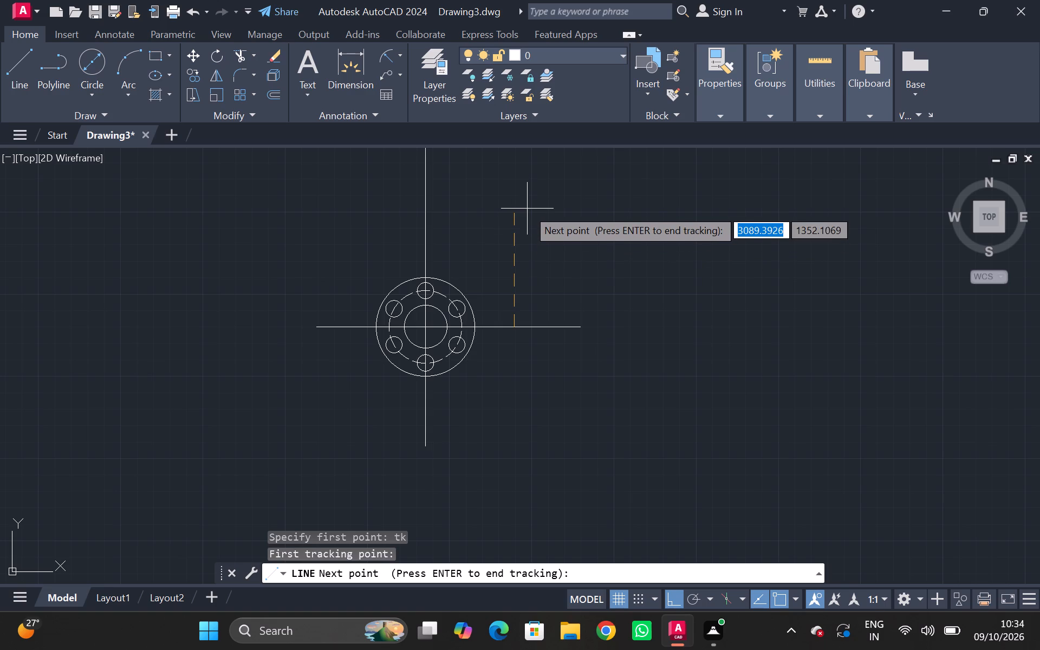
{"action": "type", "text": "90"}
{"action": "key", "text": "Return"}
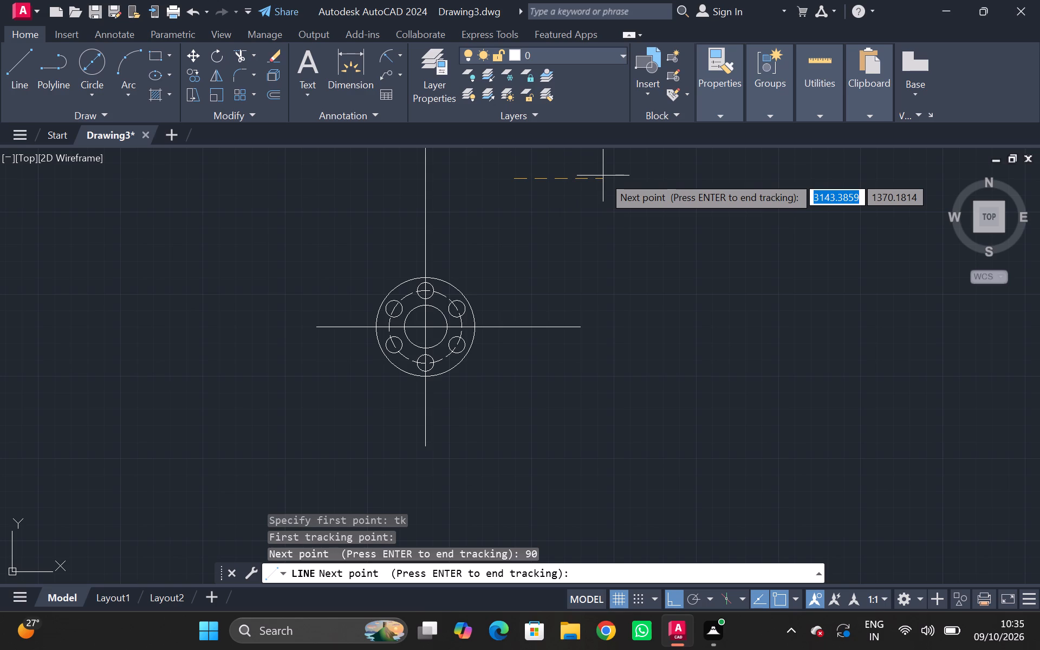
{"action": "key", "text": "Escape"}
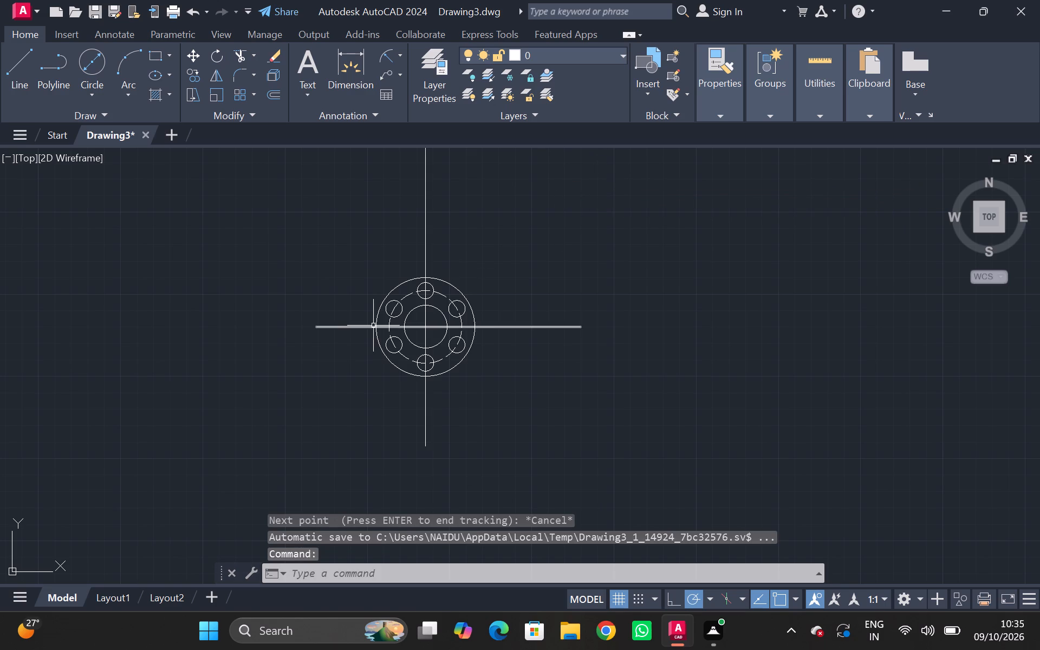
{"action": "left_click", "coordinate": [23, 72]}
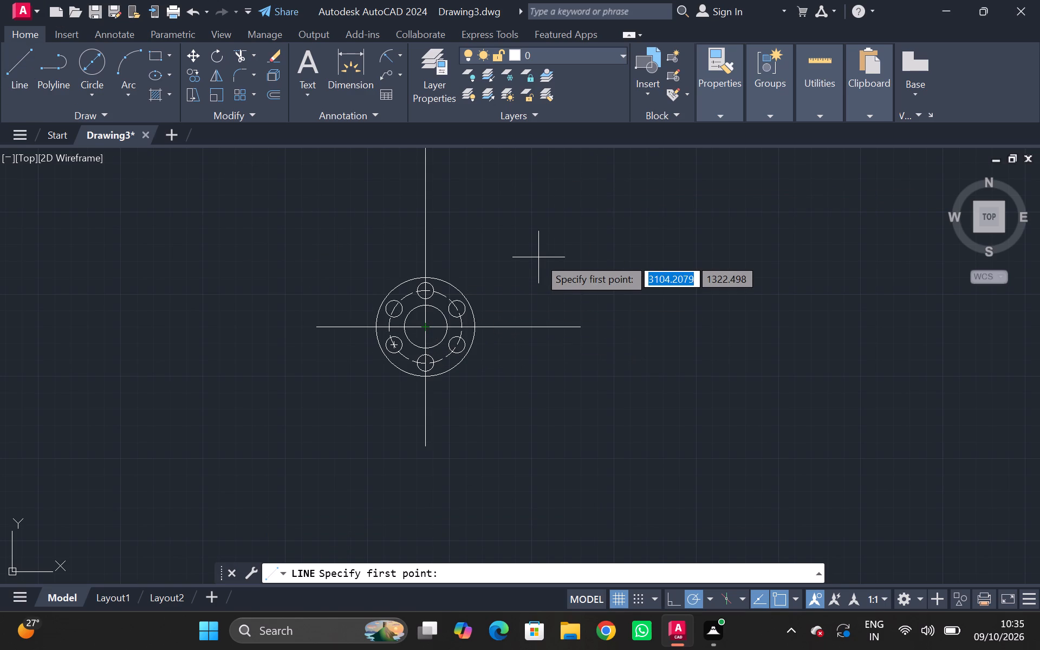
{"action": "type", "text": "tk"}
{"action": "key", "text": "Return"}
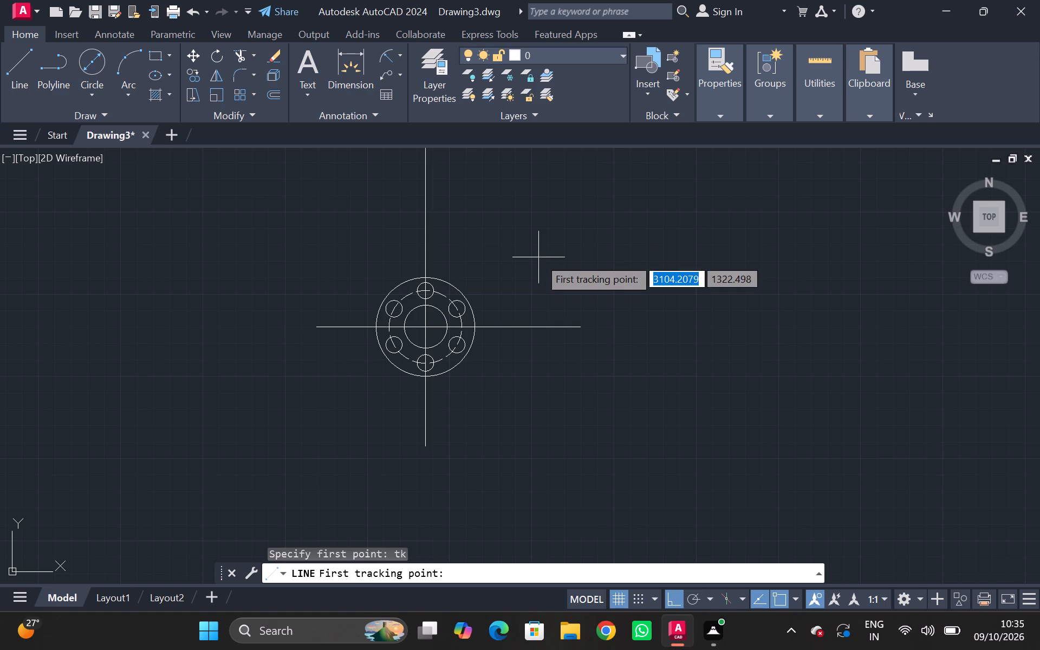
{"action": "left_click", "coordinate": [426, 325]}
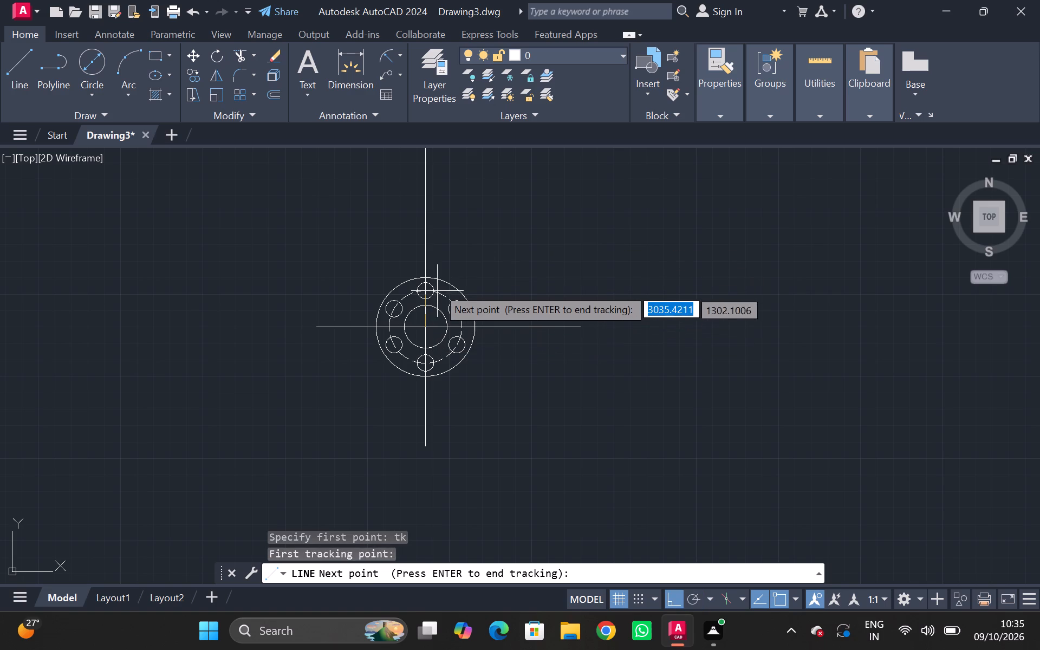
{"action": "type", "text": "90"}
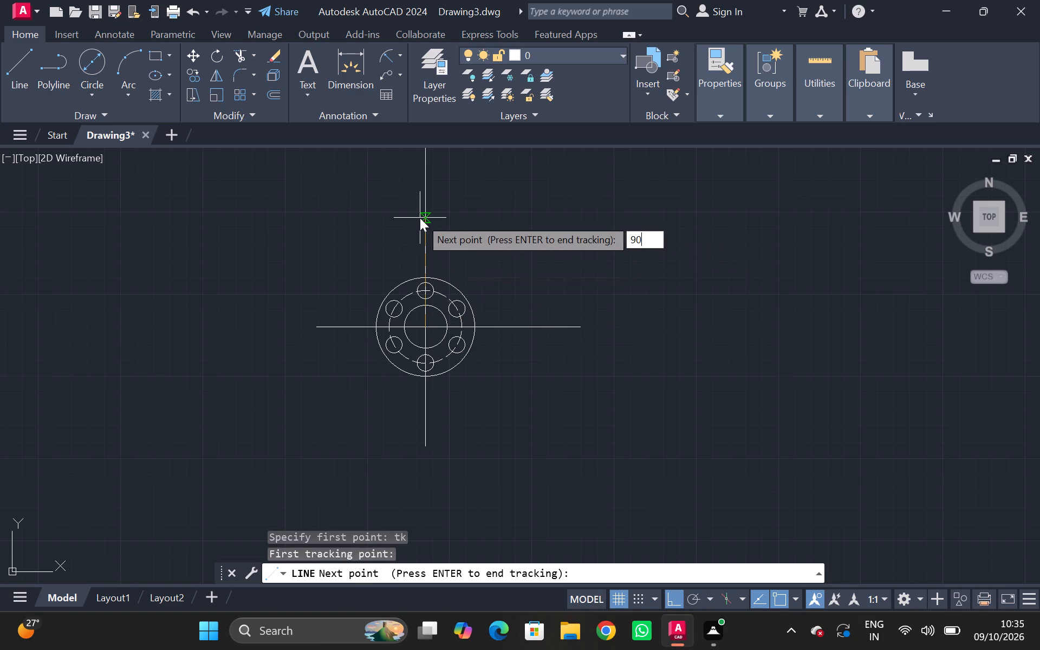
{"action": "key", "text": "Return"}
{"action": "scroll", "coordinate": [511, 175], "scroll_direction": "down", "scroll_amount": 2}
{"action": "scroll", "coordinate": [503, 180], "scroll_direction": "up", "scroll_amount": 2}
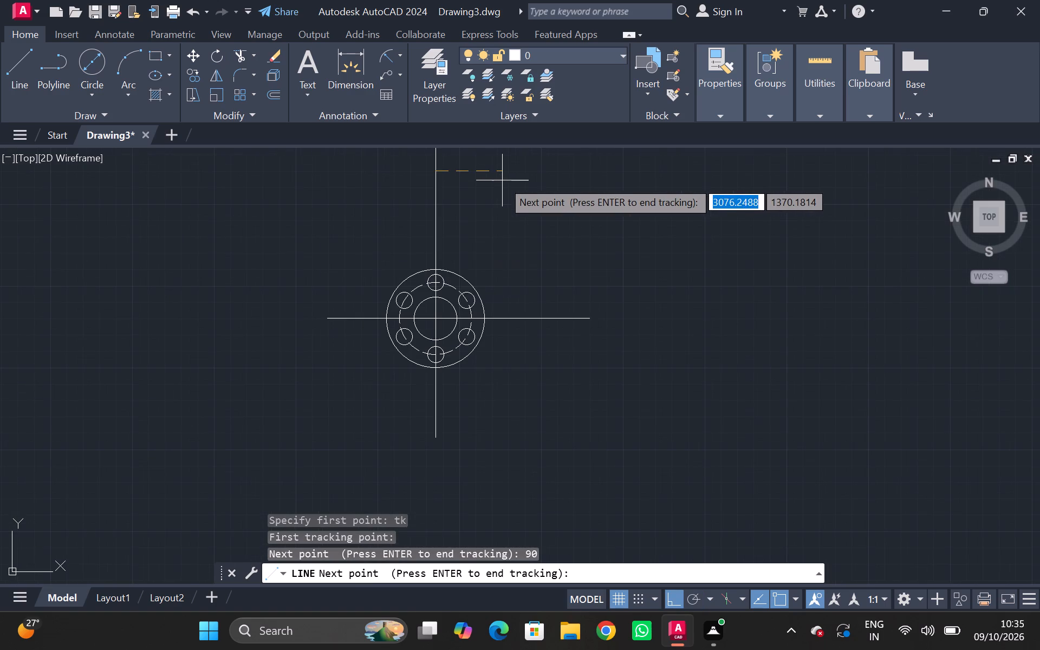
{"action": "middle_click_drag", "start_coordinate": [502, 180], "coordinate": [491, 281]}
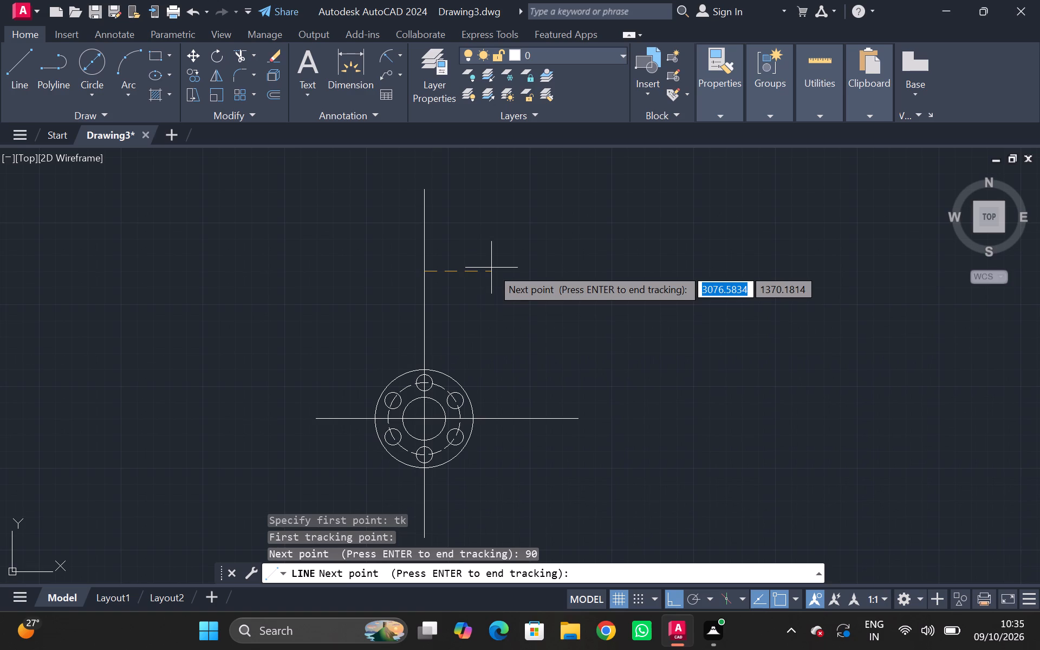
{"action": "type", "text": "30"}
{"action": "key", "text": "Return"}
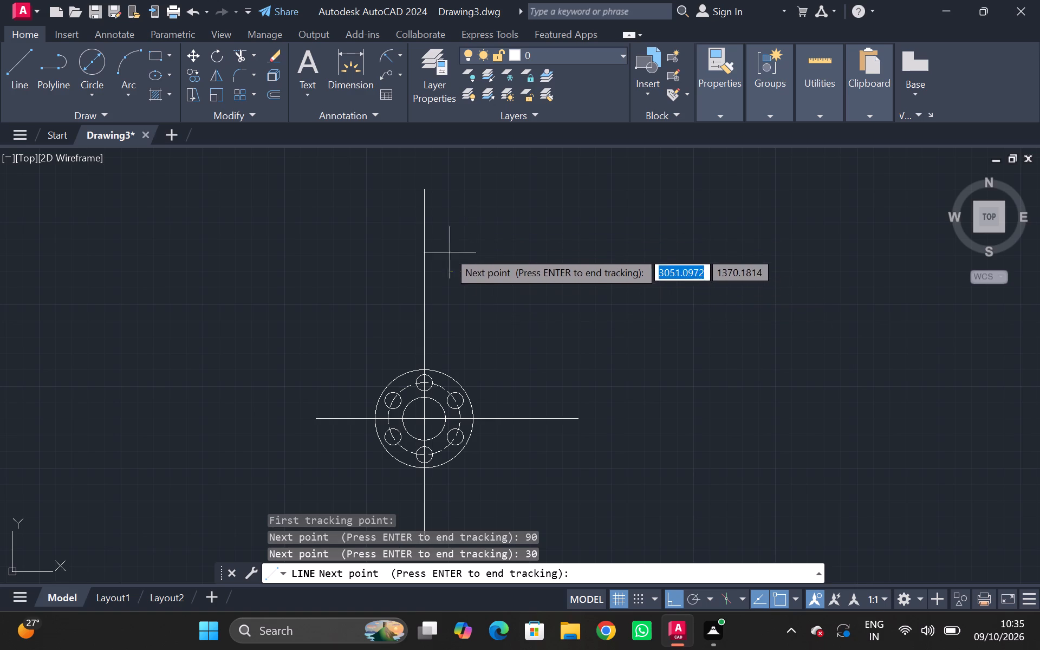
Draw a 44-diameter circle, picking its centre near the point tracked 90 up and 30 right of the flange's common centre.
{"action": "left_click", "coordinate": [93, 61]}
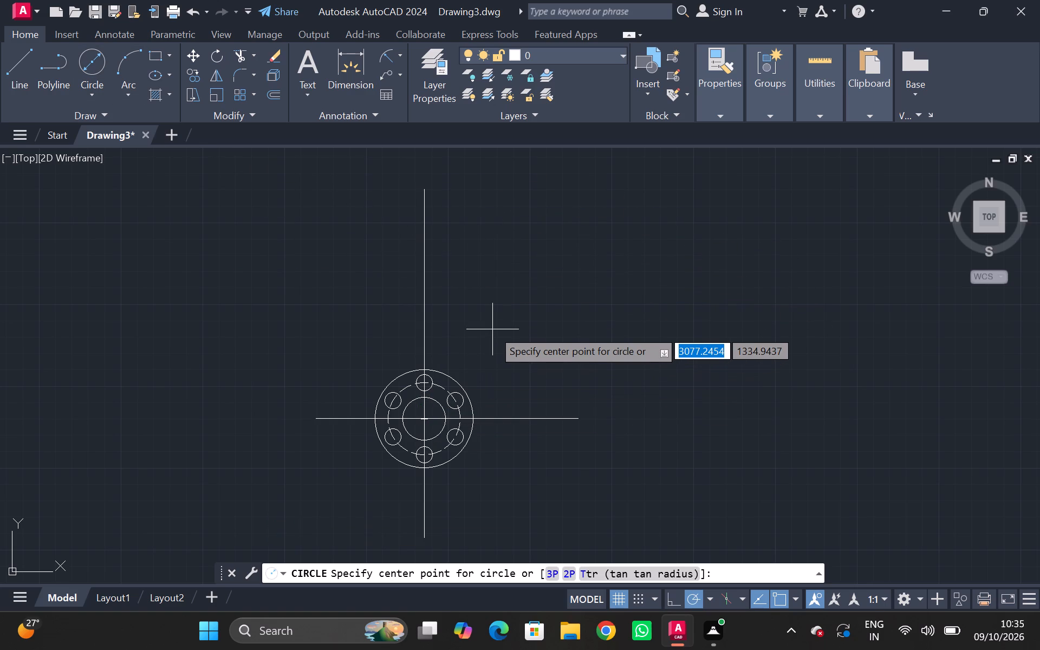
{"action": "type", "text": "tk"}
{"action": "key", "text": "Return"}
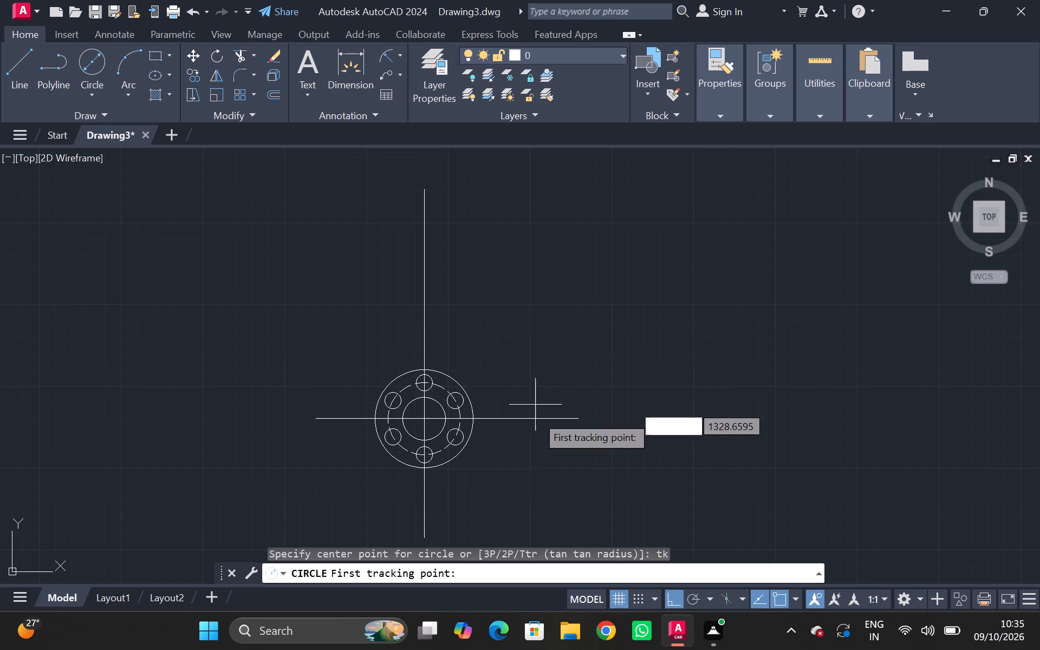
{"action": "left_click", "coordinate": [423, 418]}
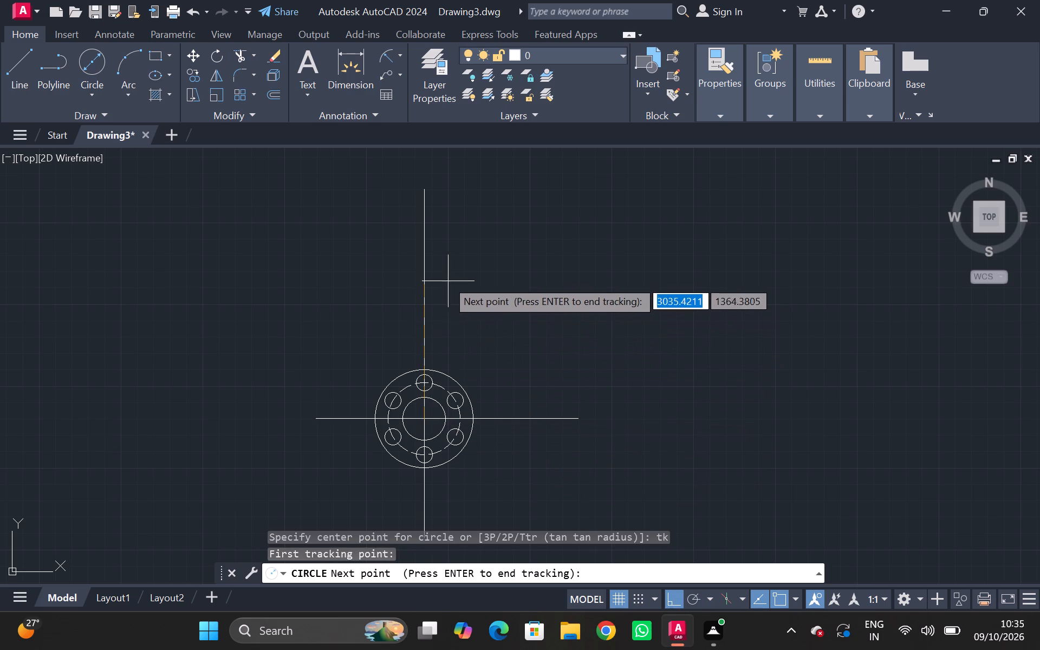
{"action": "type", "text": "90"}
{"action": "key", "text": "Return"}
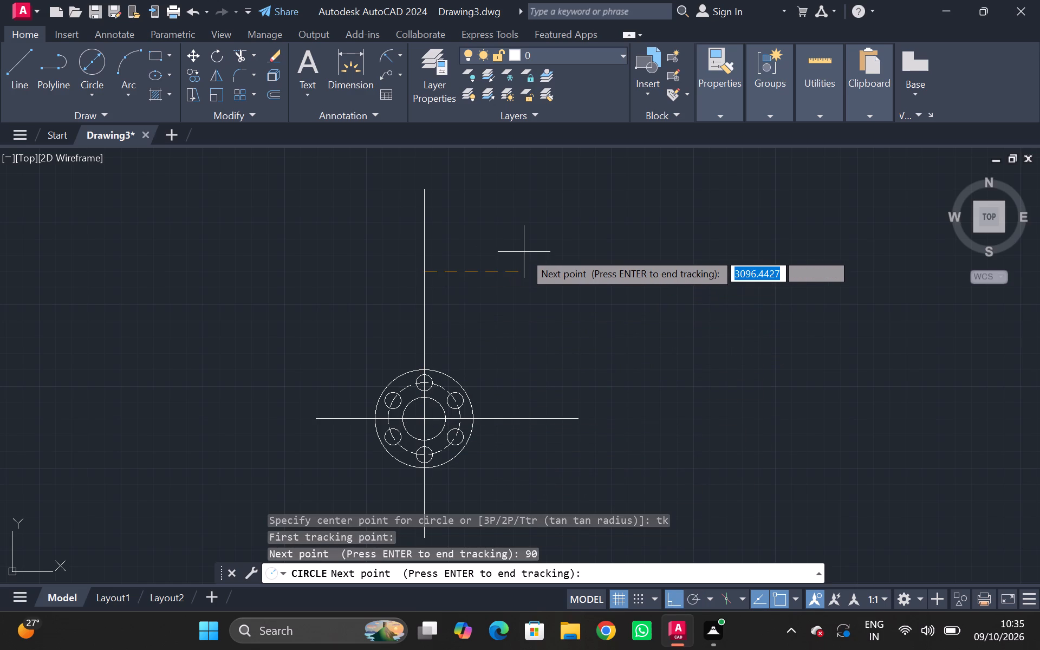
{"action": "type", "text": "30"}
{"action": "key", "text": "Return"}
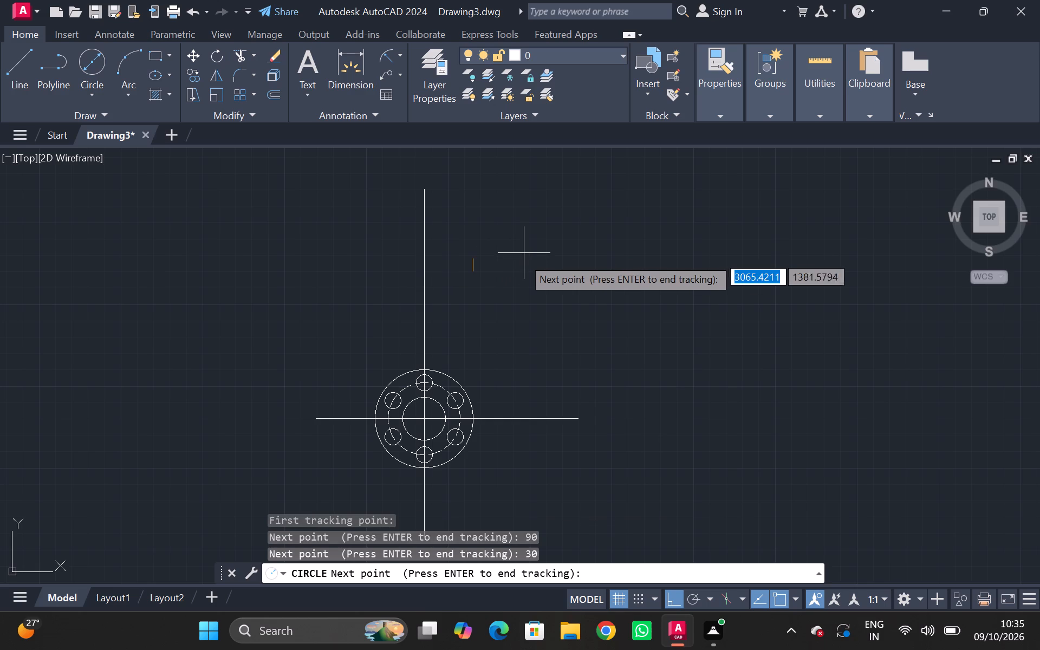
{"action": "left_click", "coordinate": [518, 262]}
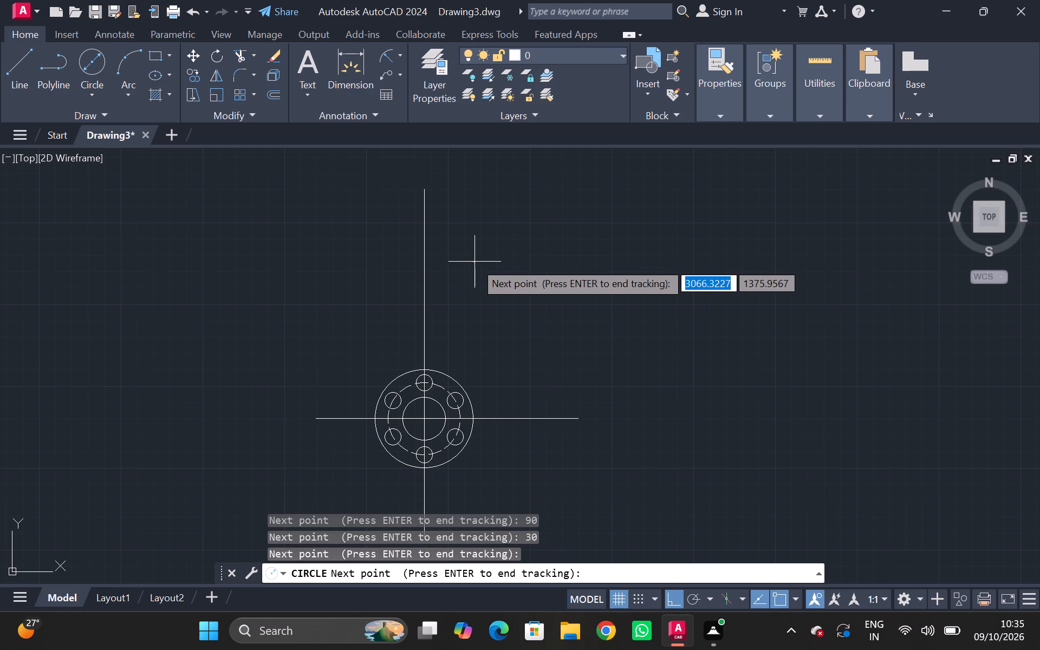
{"action": "left_click", "coordinate": [474, 262]}
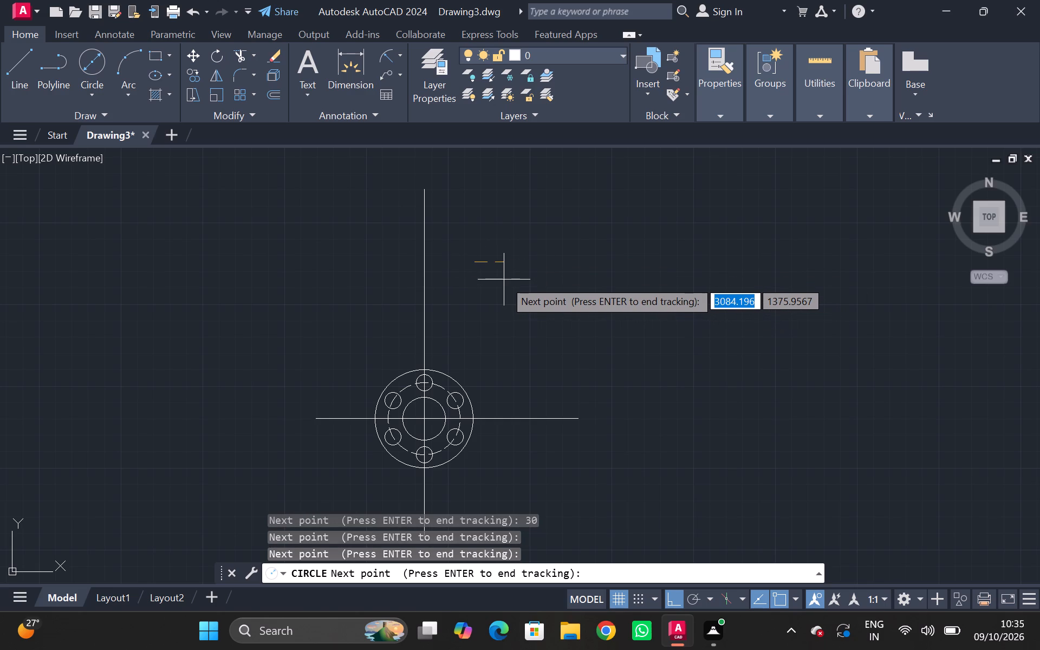
{"action": "key", "text": "Return"}
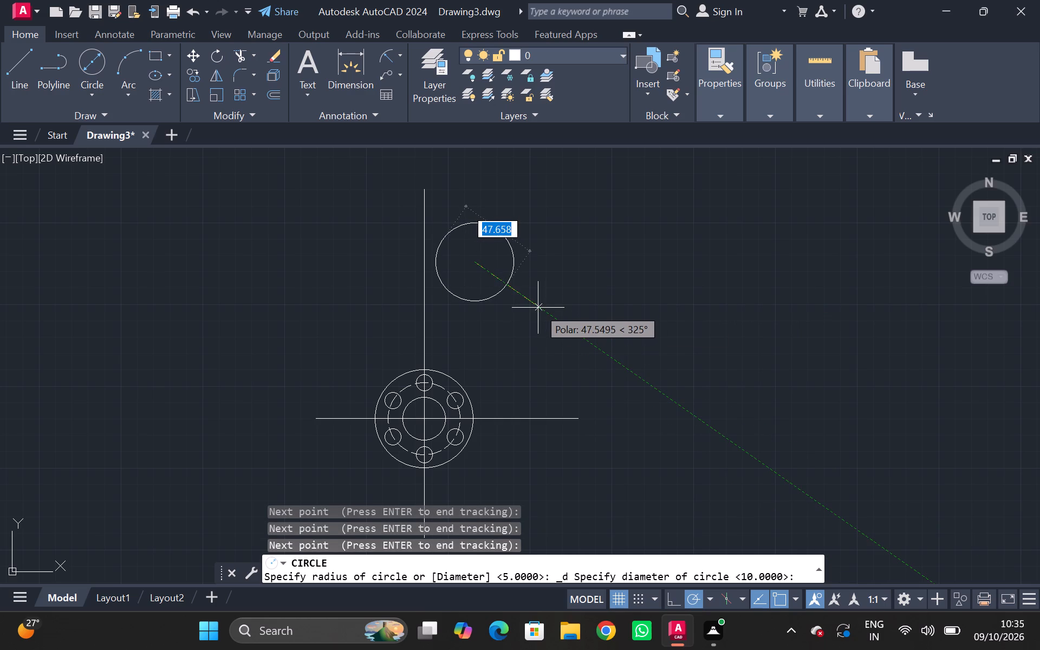
{"action": "type", "text": "44"}
{"action": "key", "text": "Return"}
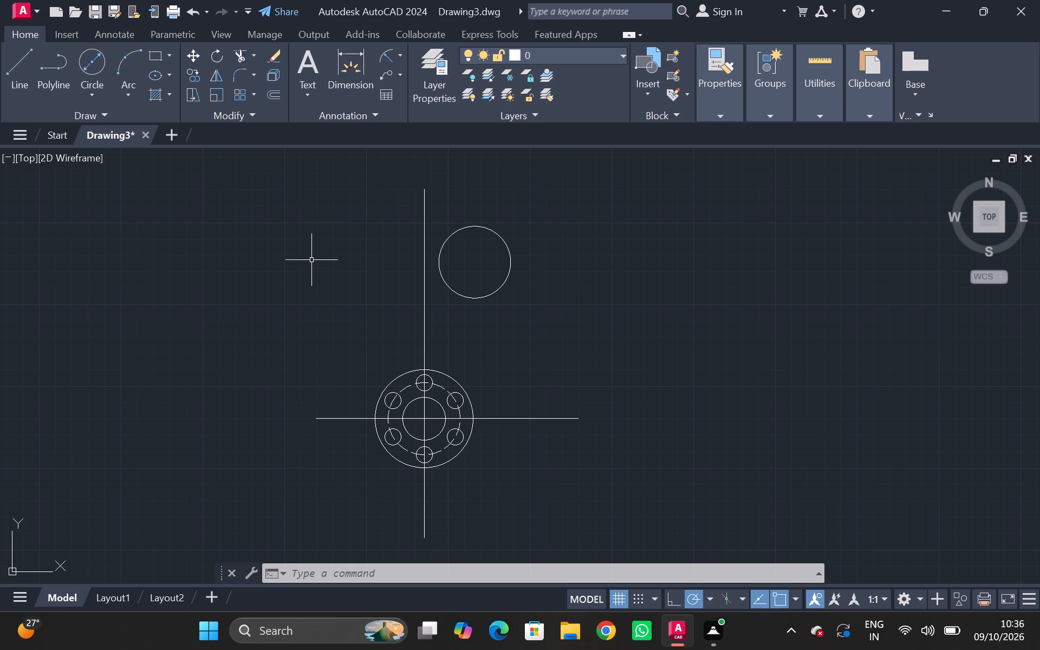
Draw a 26-diameter circle concentric with the 44-diameter circle above the flange.
{"action": "left_click", "coordinate": [91, 58]}
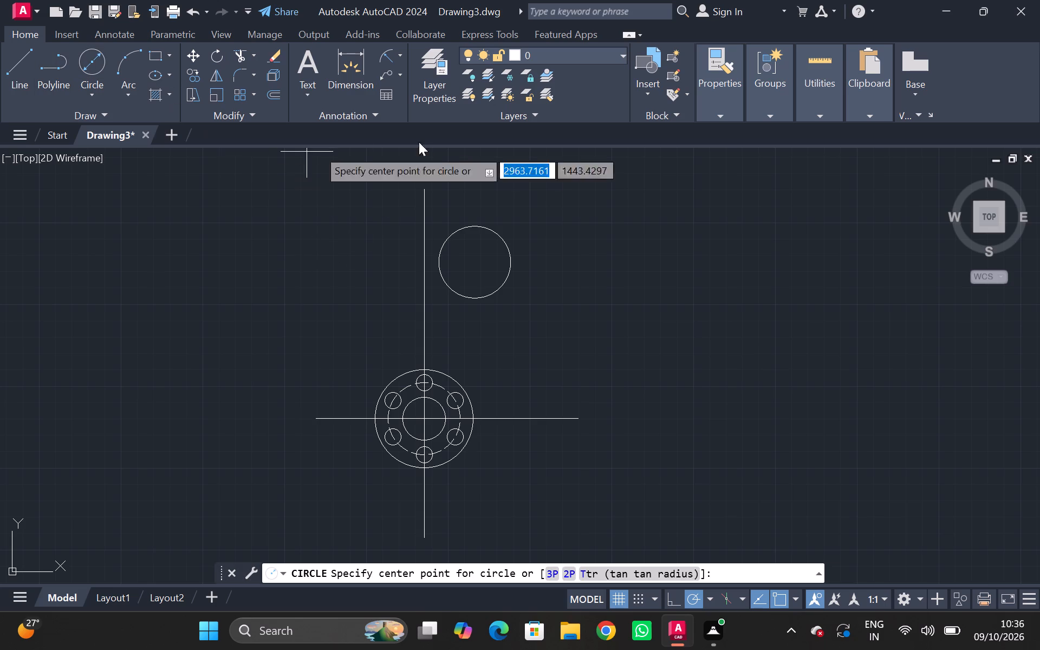
{"action": "left_click", "coordinate": [476, 263]}
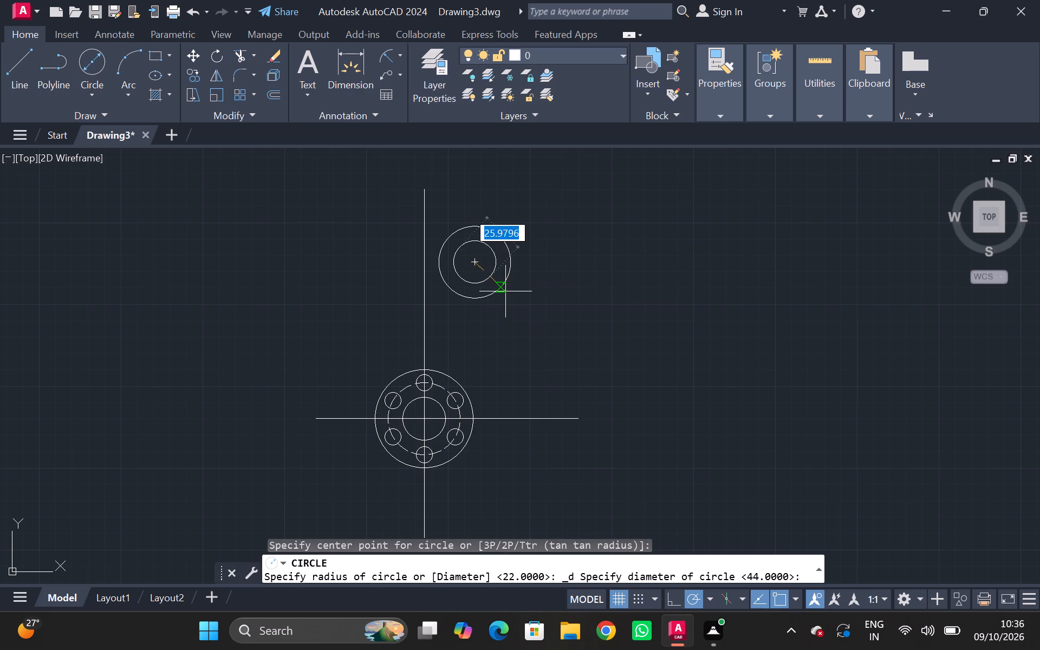
{"action": "type", "text": "26"}
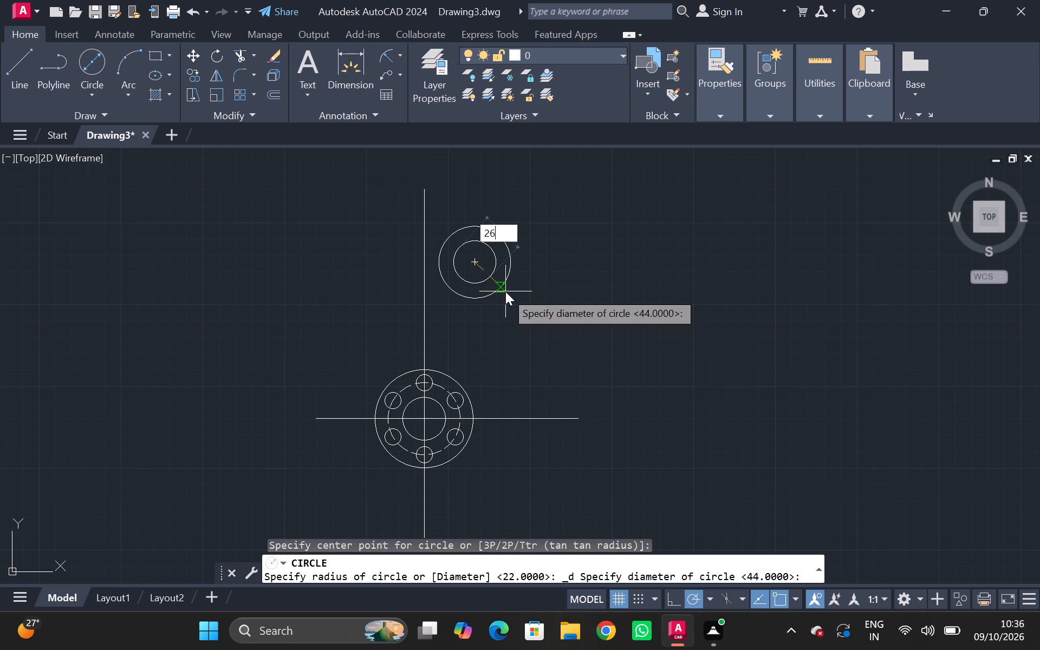
{"action": "key", "text": "Return"}
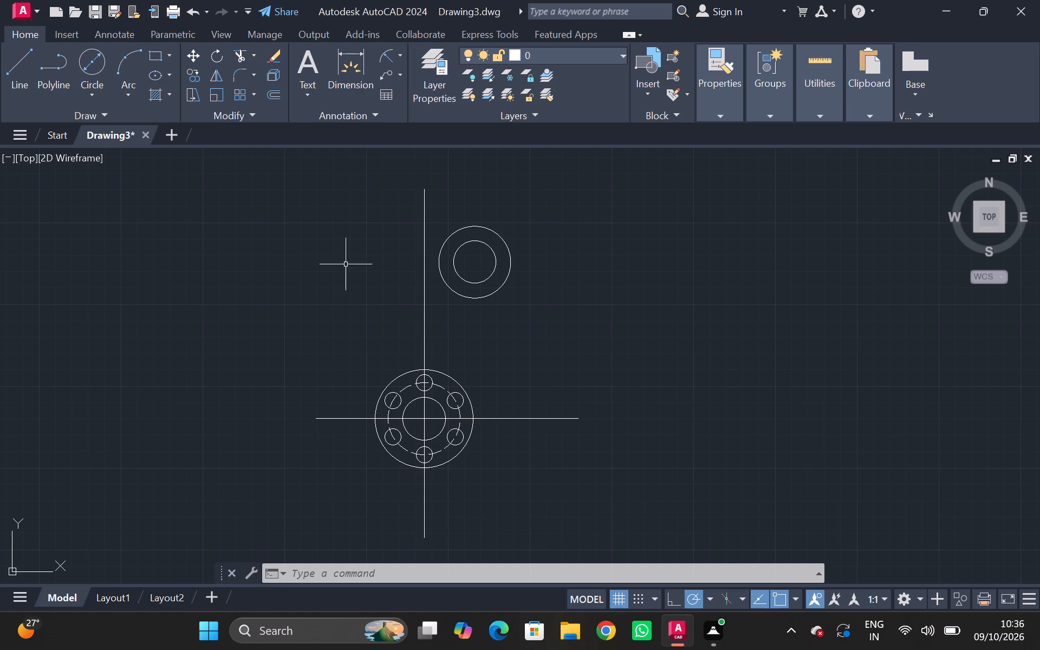
{"action": "left_click", "coordinate": [21, 69]}
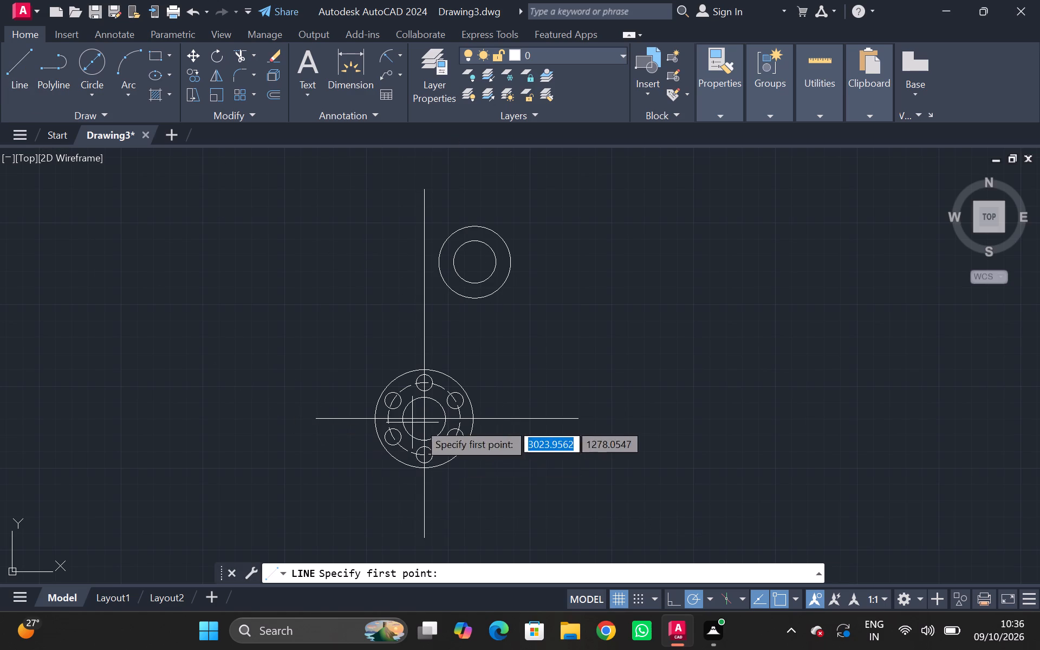
{"action": "key", "text": "Escape"}
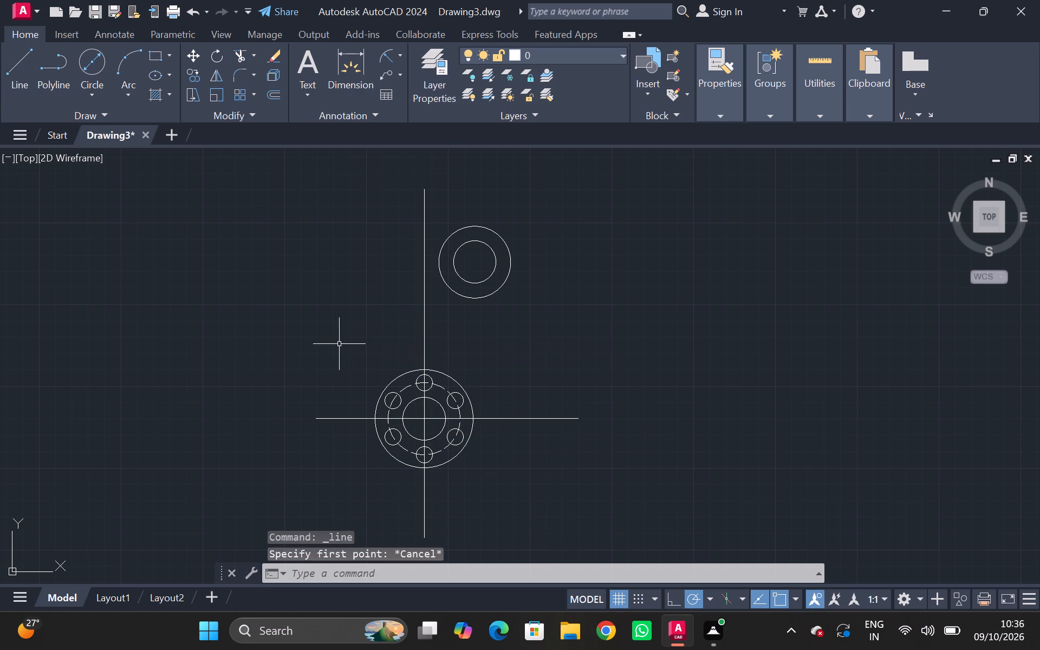
Draw a 44-diameter circle with its centre tracked 90 up and 42 left of the flange's common centre.
{"action": "left_click", "coordinate": [76, 70]}
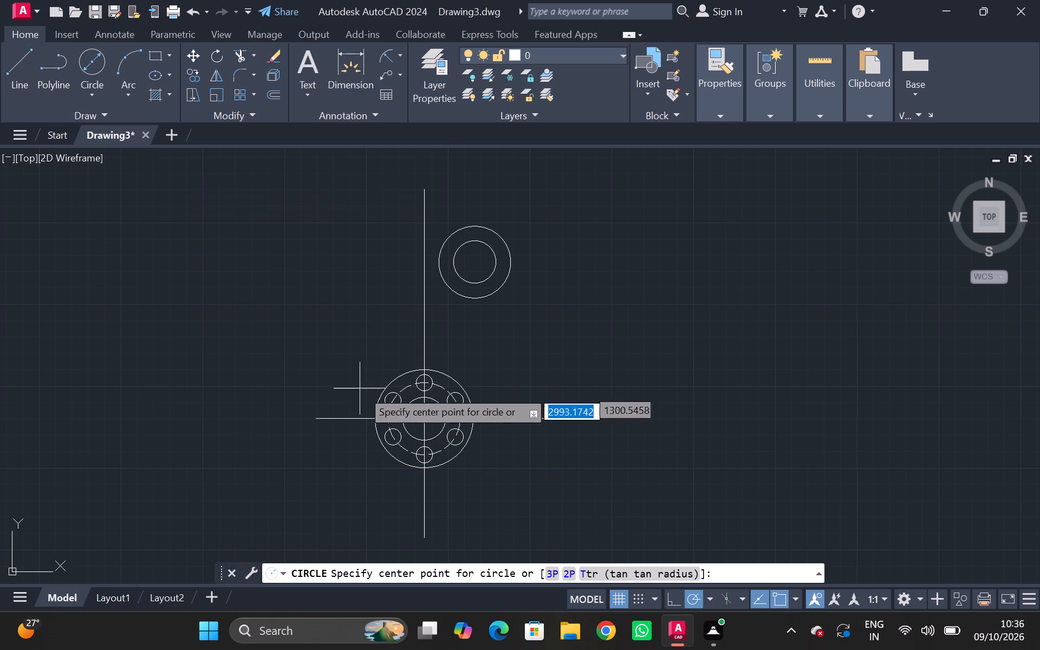
{"action": "type", "text": "tk"}
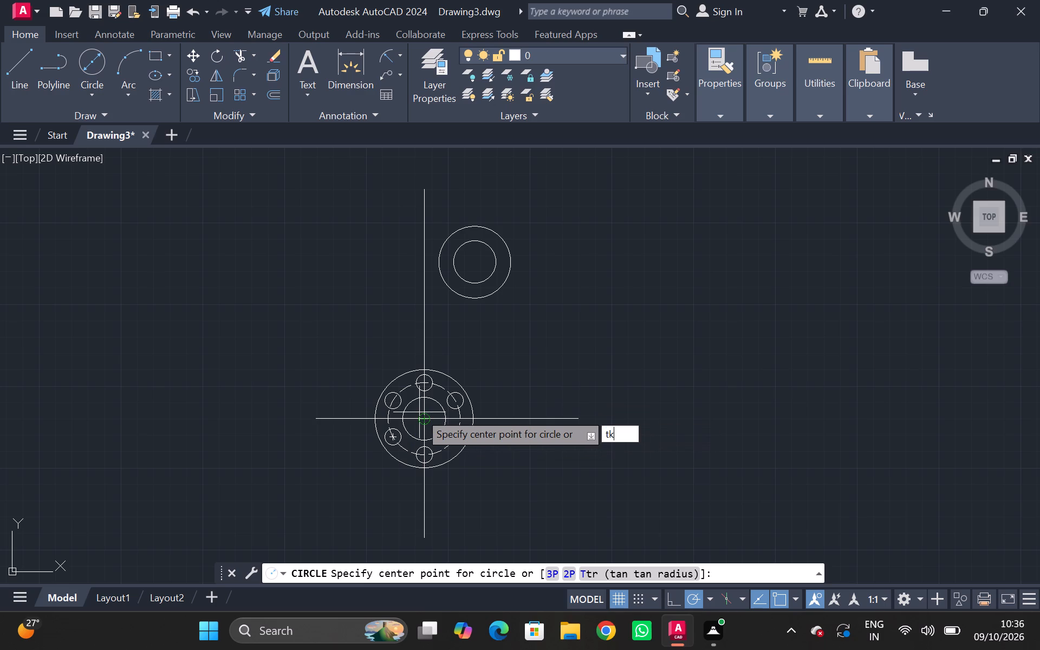
{"action": "key", "text": "Return"}
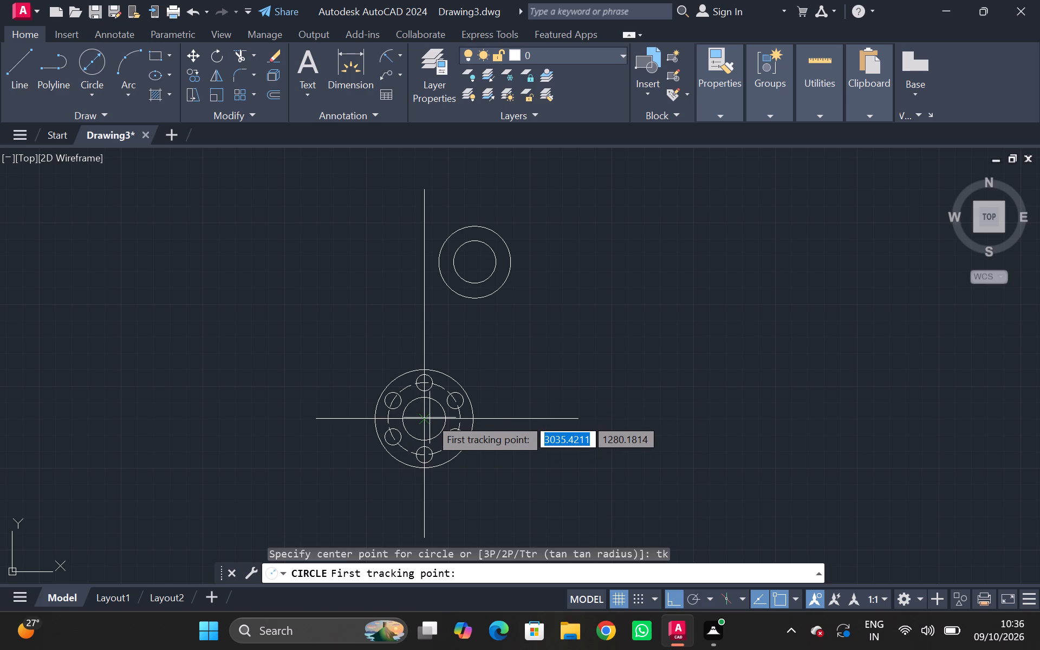
{"action": "left_click", "coordinate": [423, 418]}
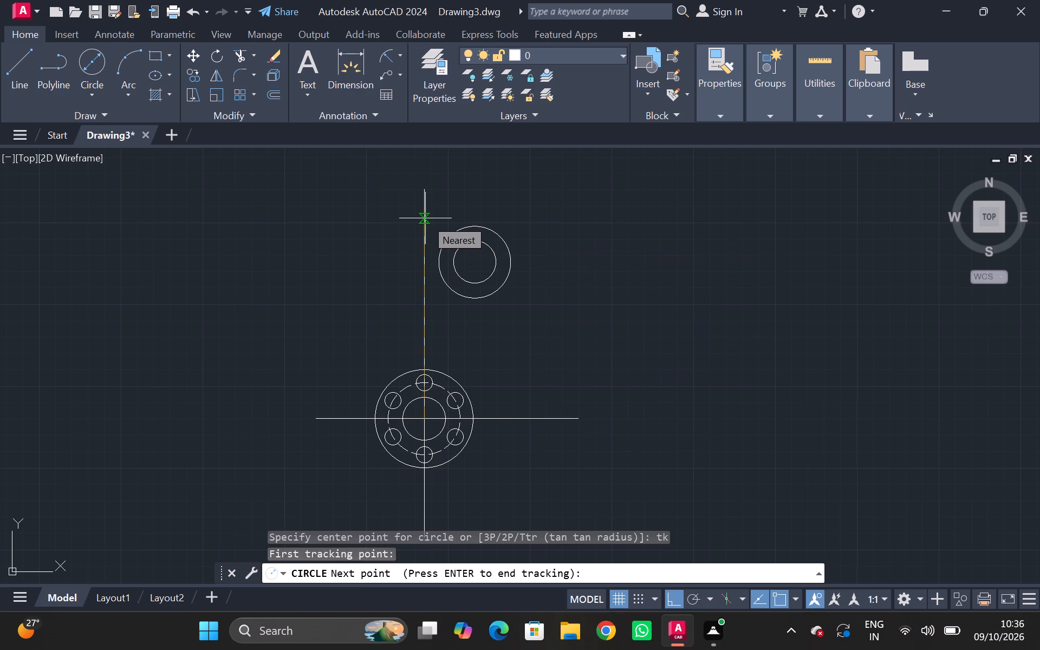
{"action": "type", "text": "90"}
{"action": "key", "text": "Return"}
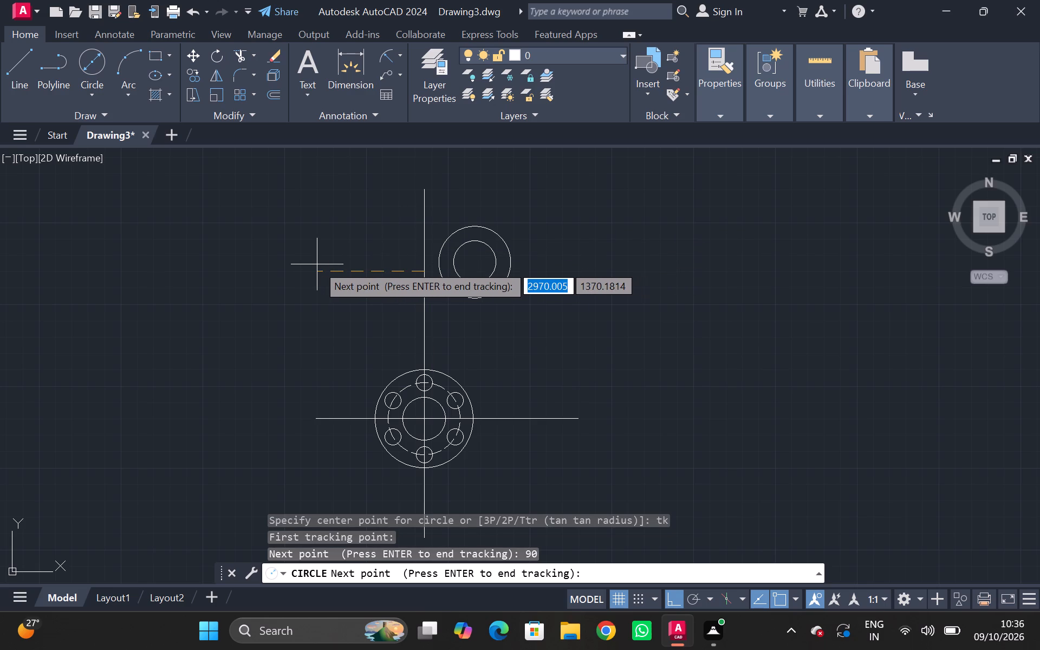
{"action": "type", "text": "42"}
{"action": "key", "text": "Return"}
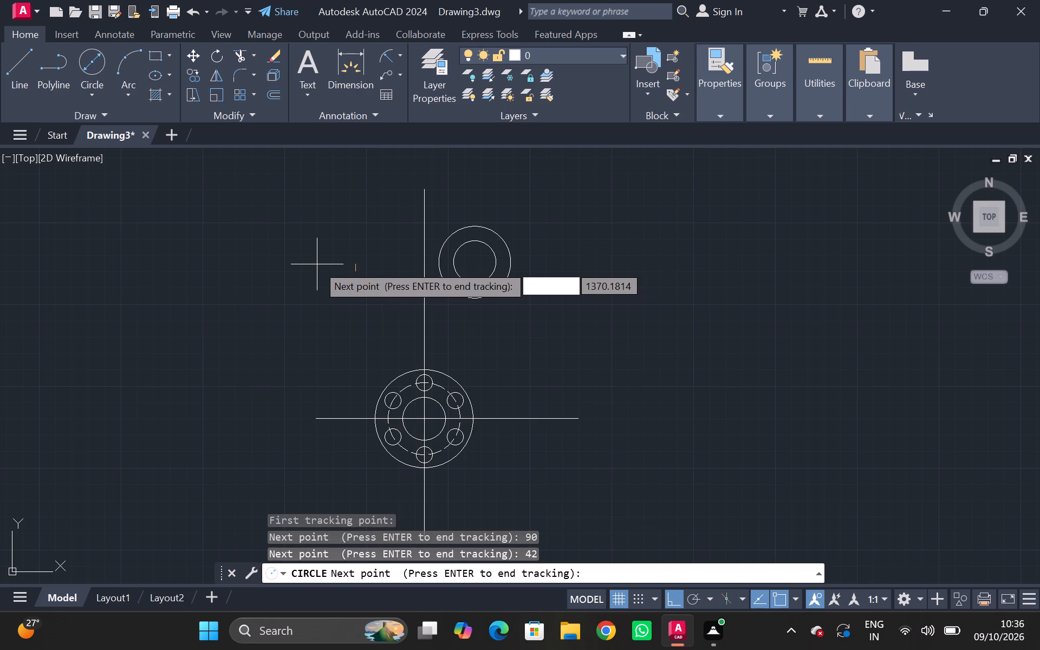
{"action": "key", "text": "Return"}
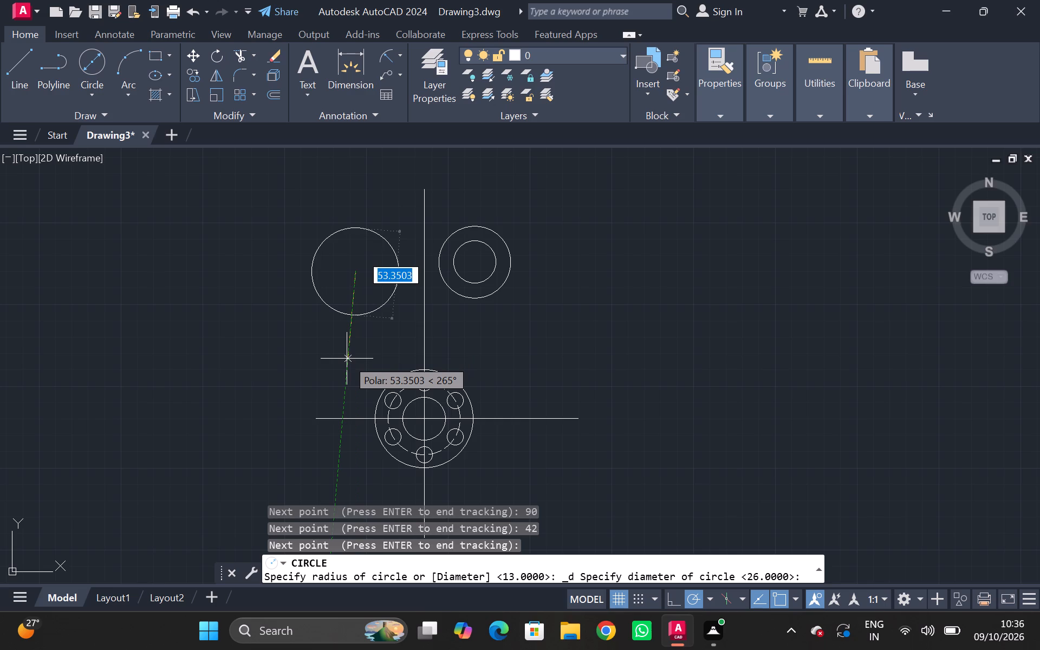
{"action": "type", "text": "44"}
{"action": "key", "text": "backslash"}
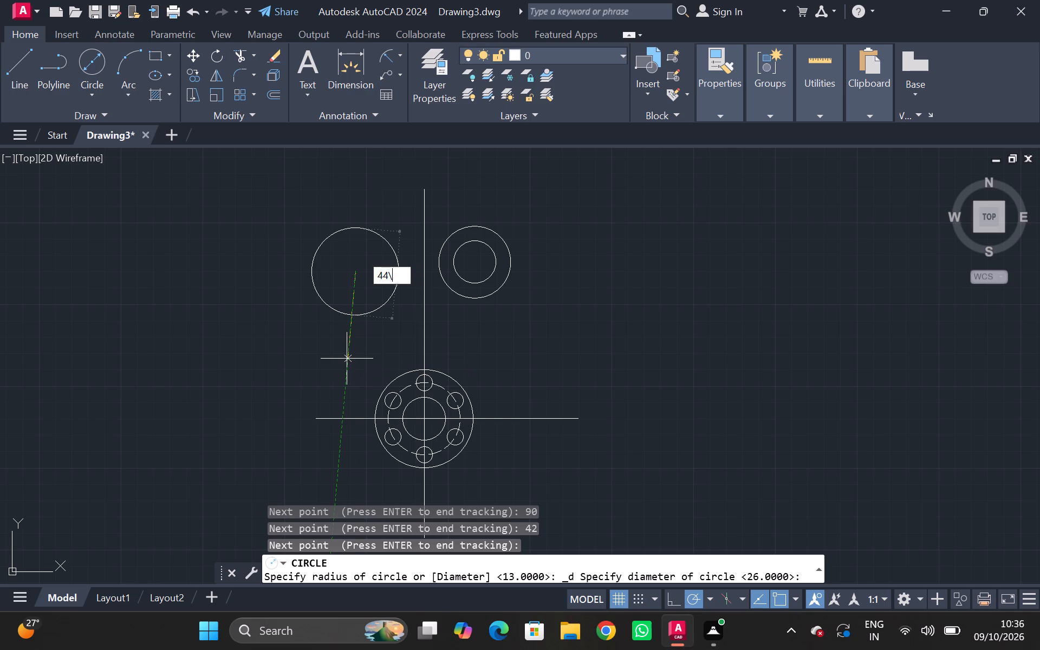
{"action": "key", "text": "BackSpace"}
{"action": "key", "text": "Return"}
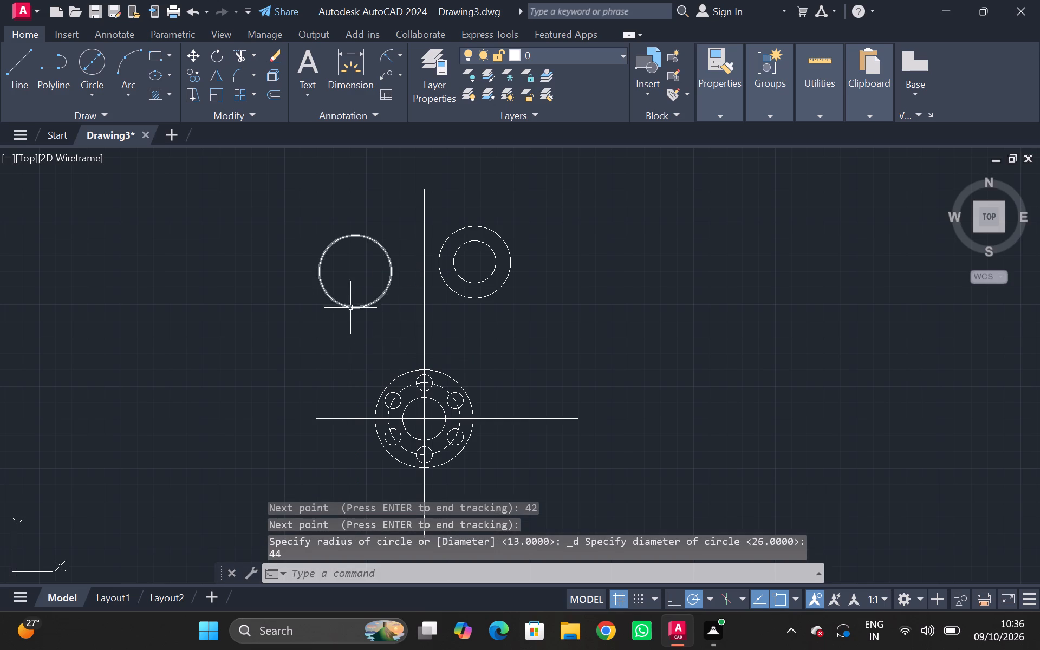
Draw a 26-diameter circle concentric with the new 44-diameter circle left of the vertical centre line.
{"action": "left_click", "coordinate": [97, 63]}
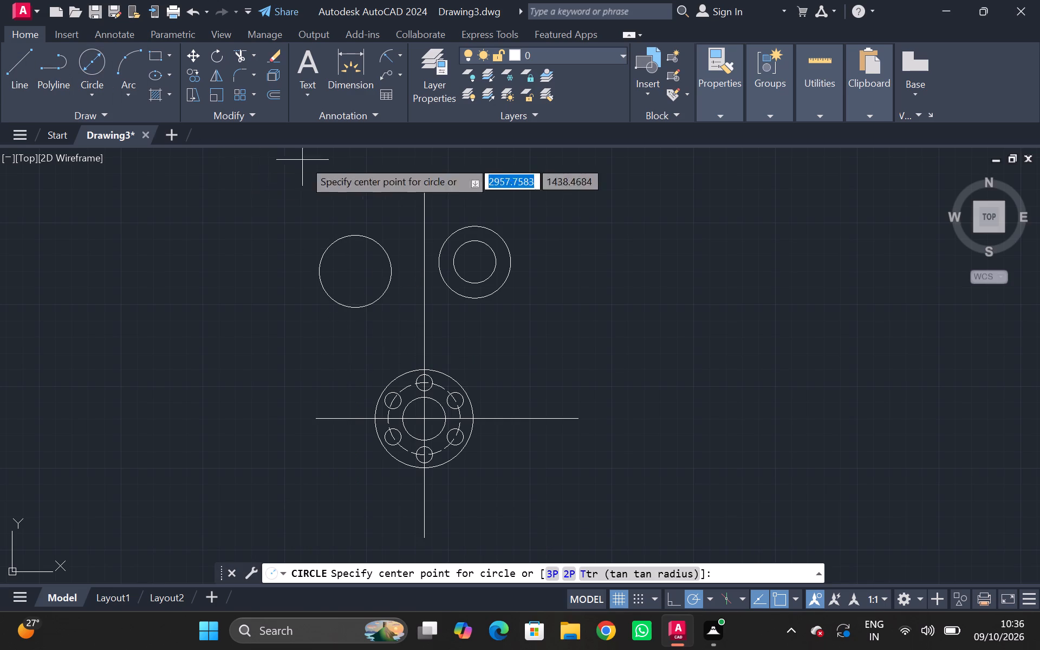
{"action": "left_click", "coordinate": [359, 275]}
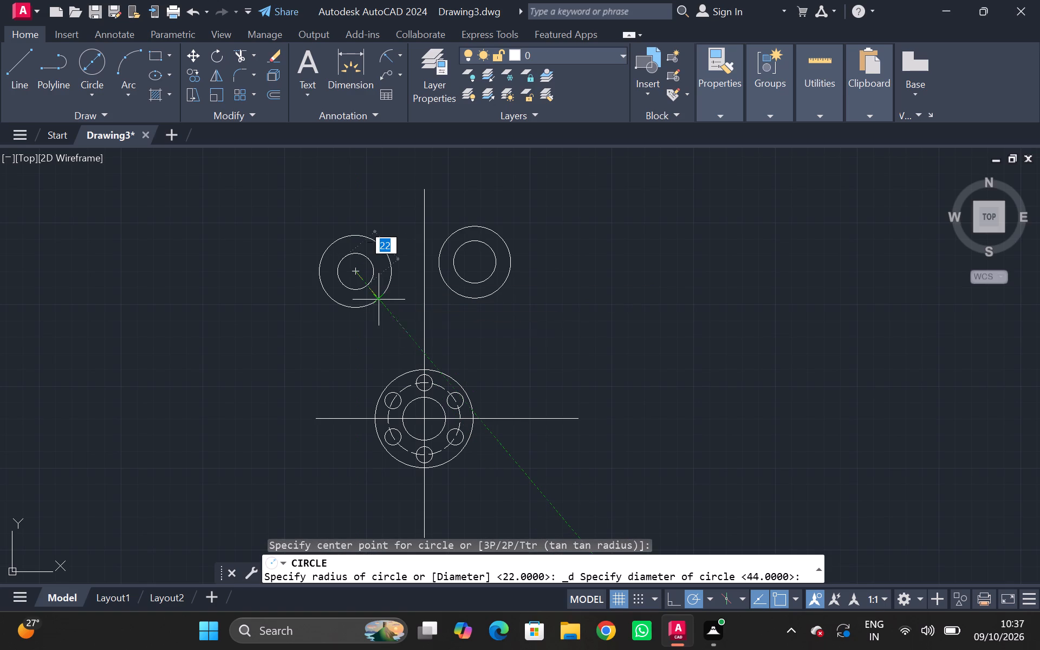
{"action": "type", "text": "26"}
{"action": "key", "text": "Return"}
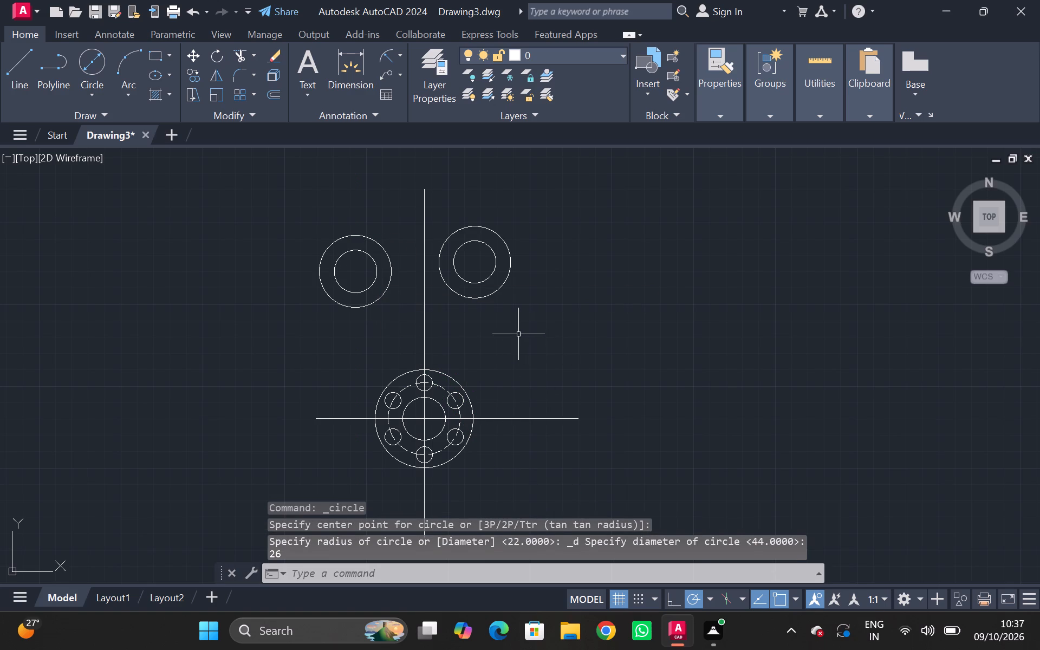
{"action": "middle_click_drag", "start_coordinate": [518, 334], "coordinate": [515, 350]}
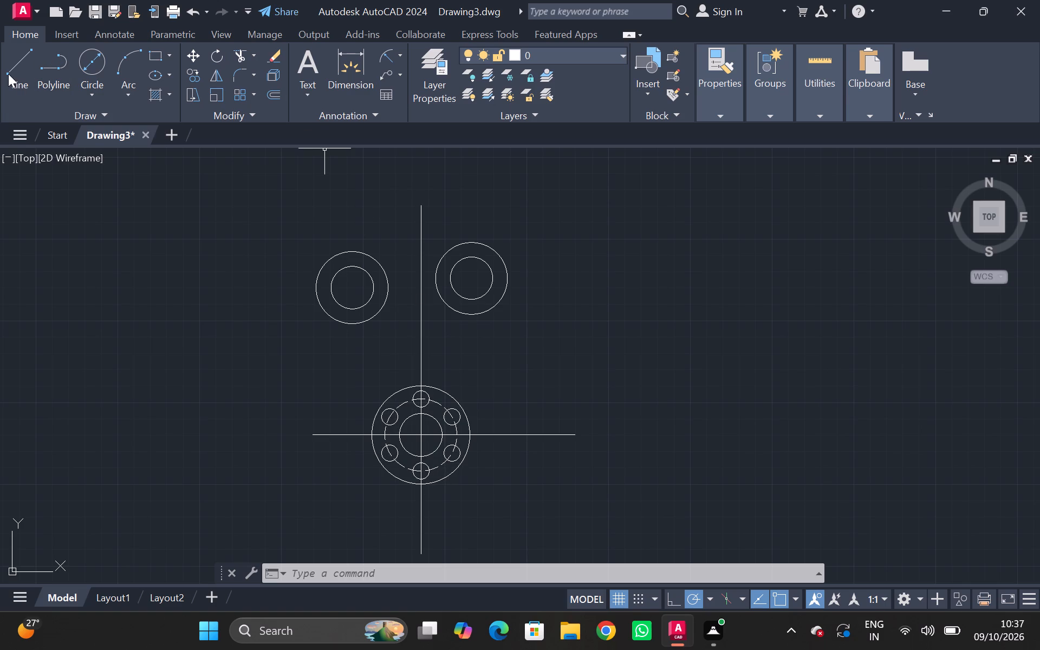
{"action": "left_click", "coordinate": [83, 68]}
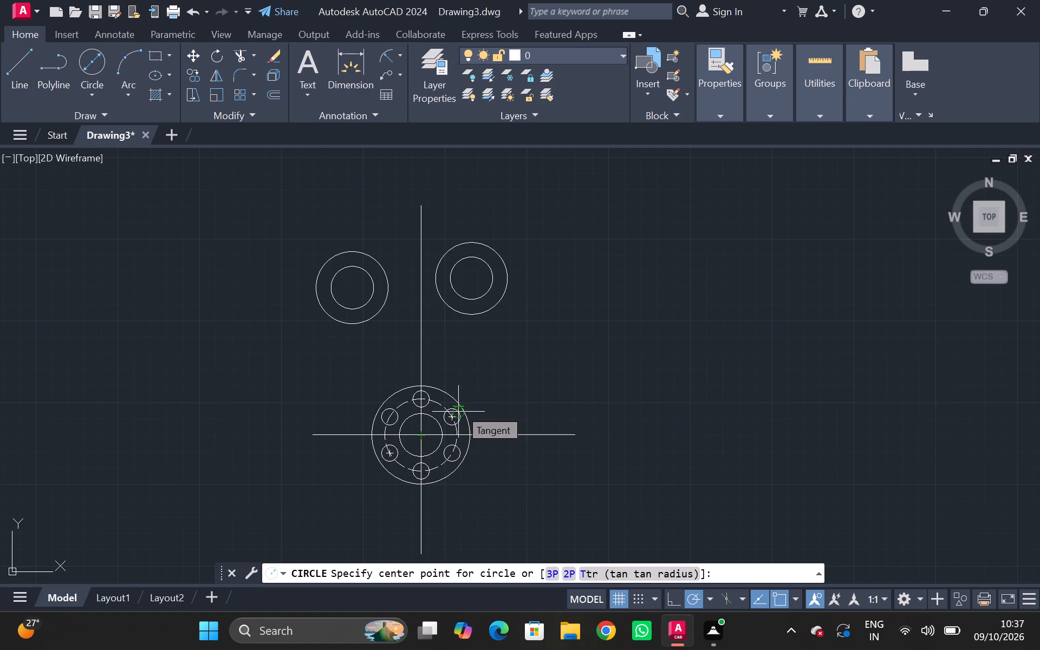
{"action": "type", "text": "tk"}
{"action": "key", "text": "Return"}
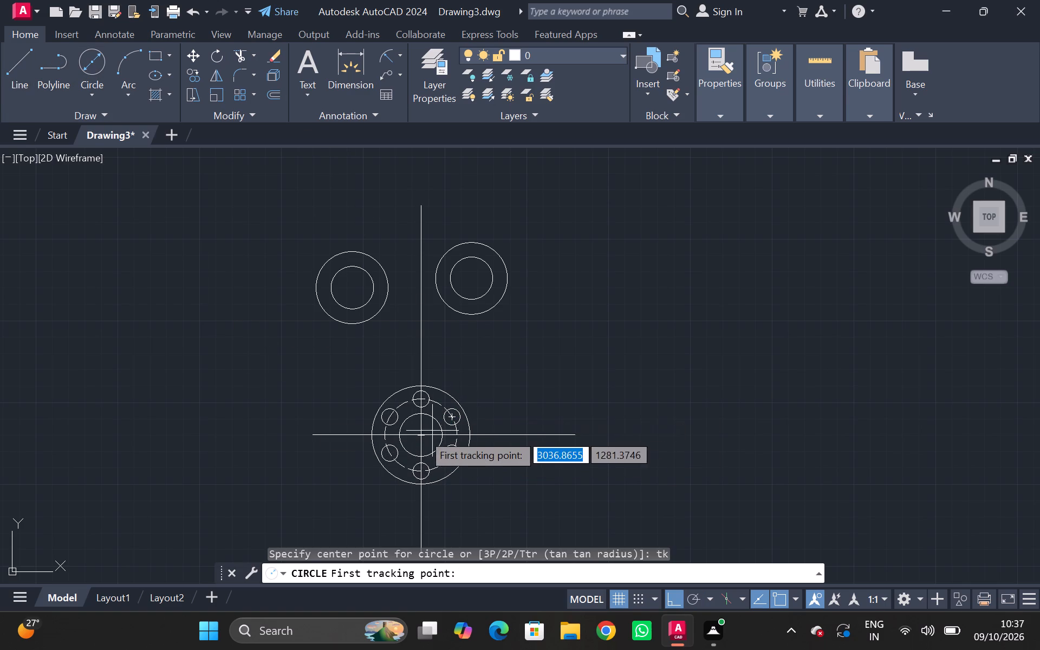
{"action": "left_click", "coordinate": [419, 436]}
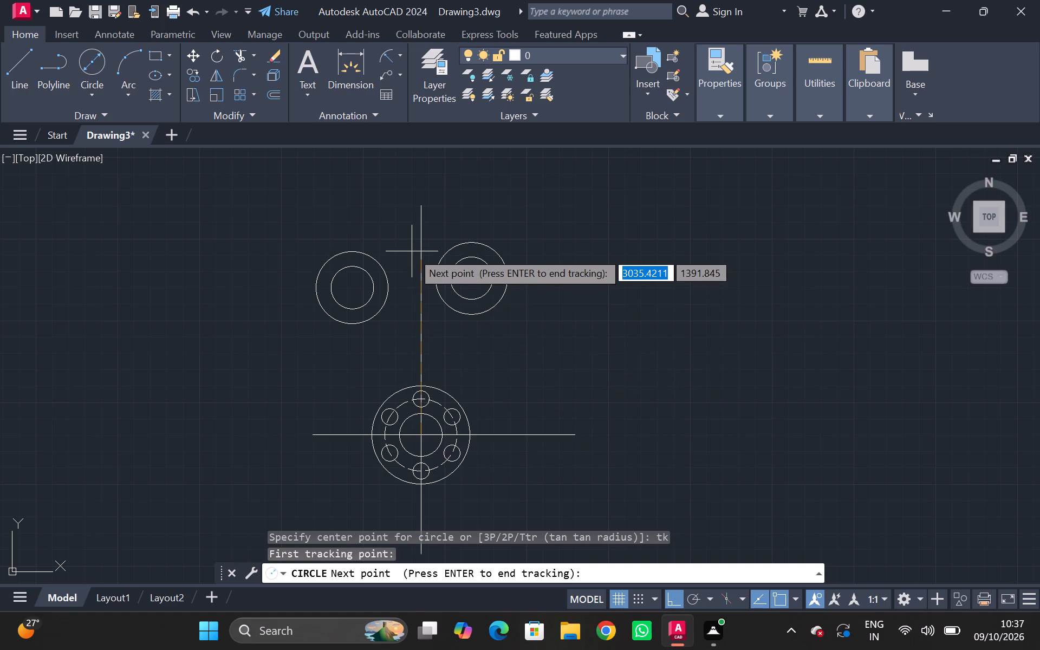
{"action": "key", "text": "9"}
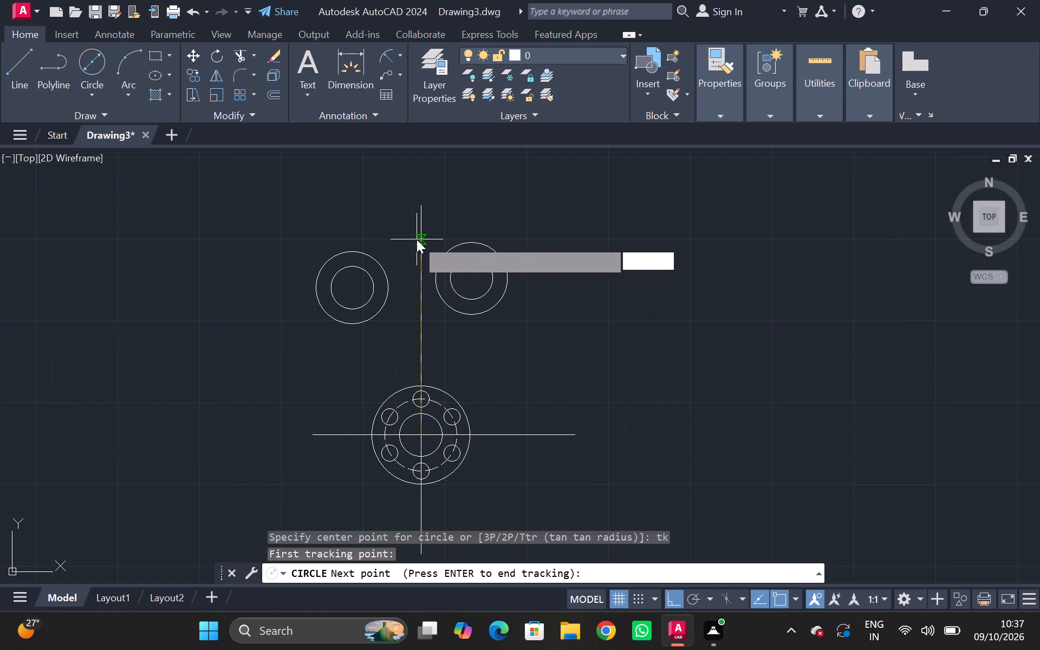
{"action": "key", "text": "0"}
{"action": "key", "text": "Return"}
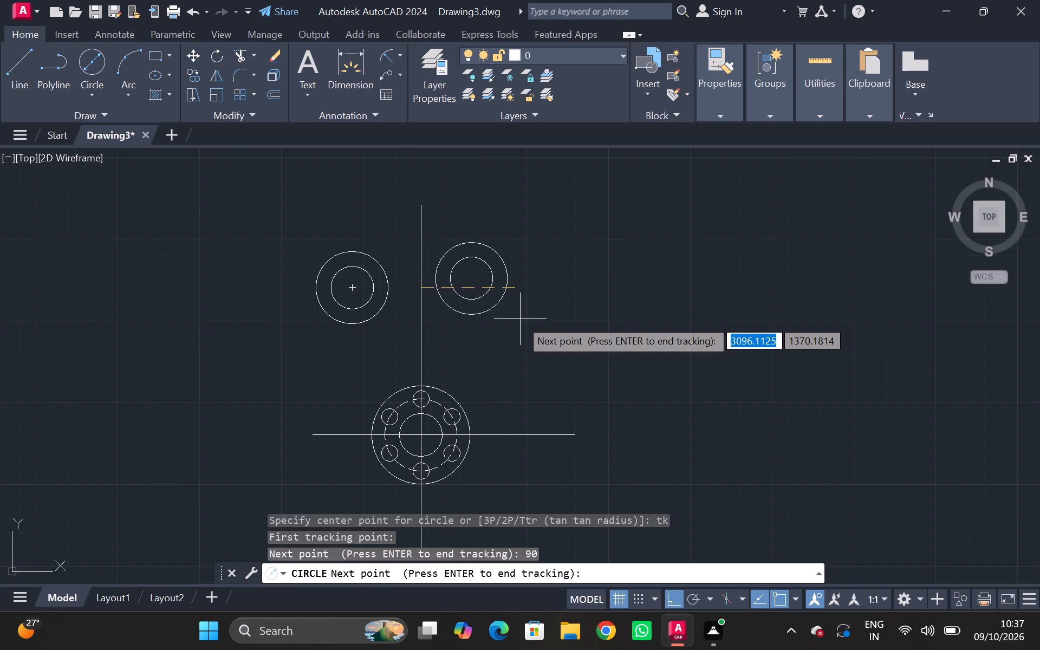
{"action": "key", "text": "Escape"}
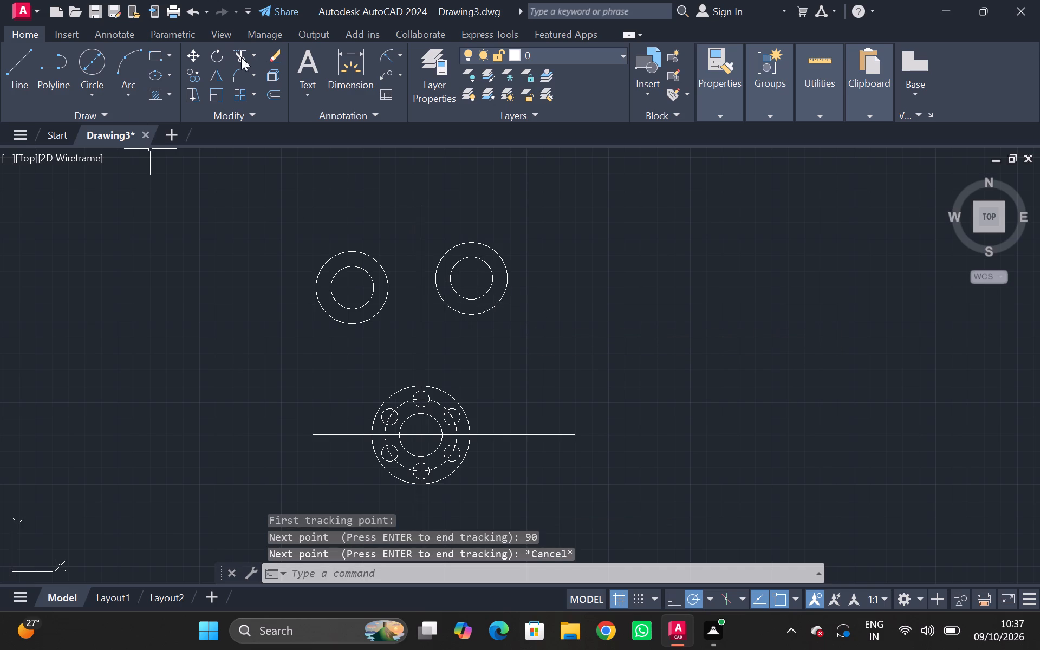
Check the vertical distance from the upper-right circles' centre to the flange's horizontal centre line with a dimension preview.
{"action": "left_click", "coordinate": [343, 67]}
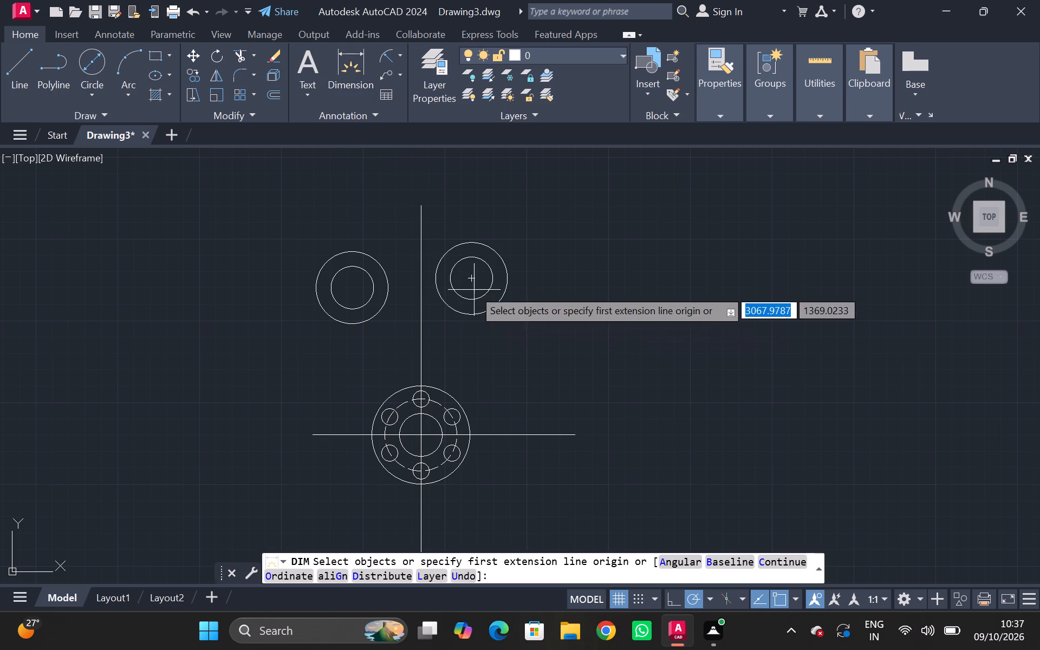
{"action": "left_click", "coordinate": [467, 276]}
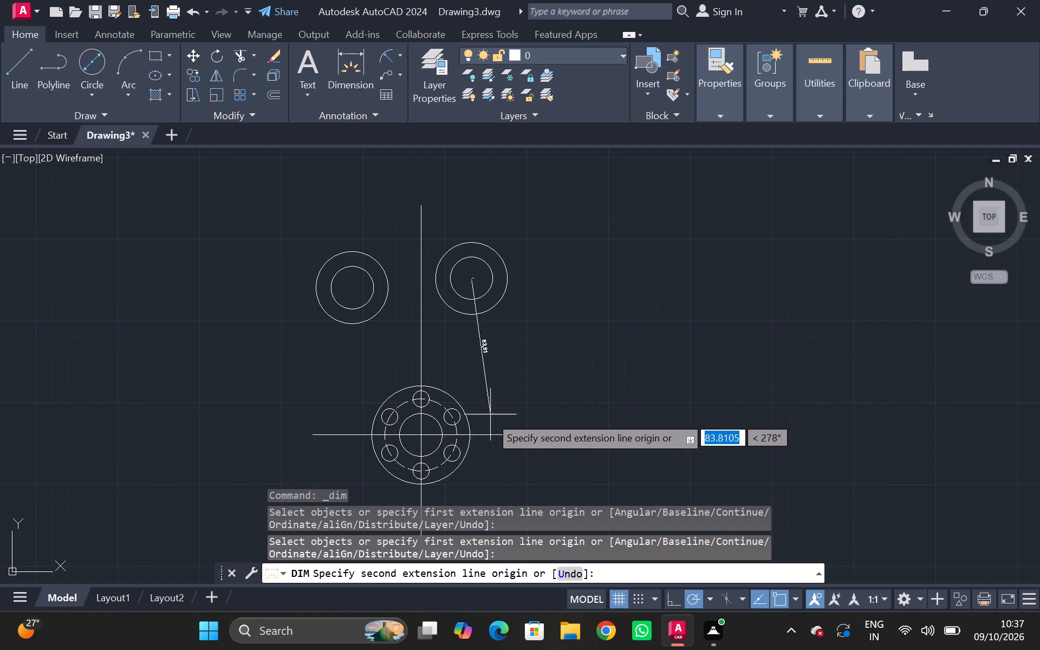
{"action": "left_click", "coordinate": [487, 438]}
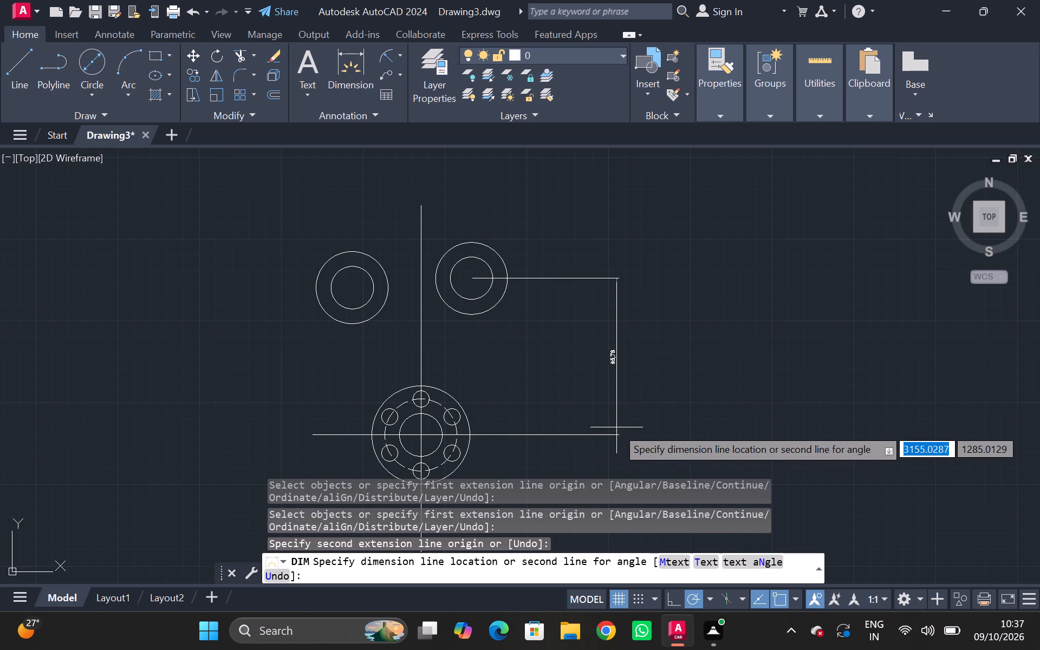
{"action": "scroll", "coordinate": [623, 427], "scroll_direction": "down", "scroll_amount": 3}
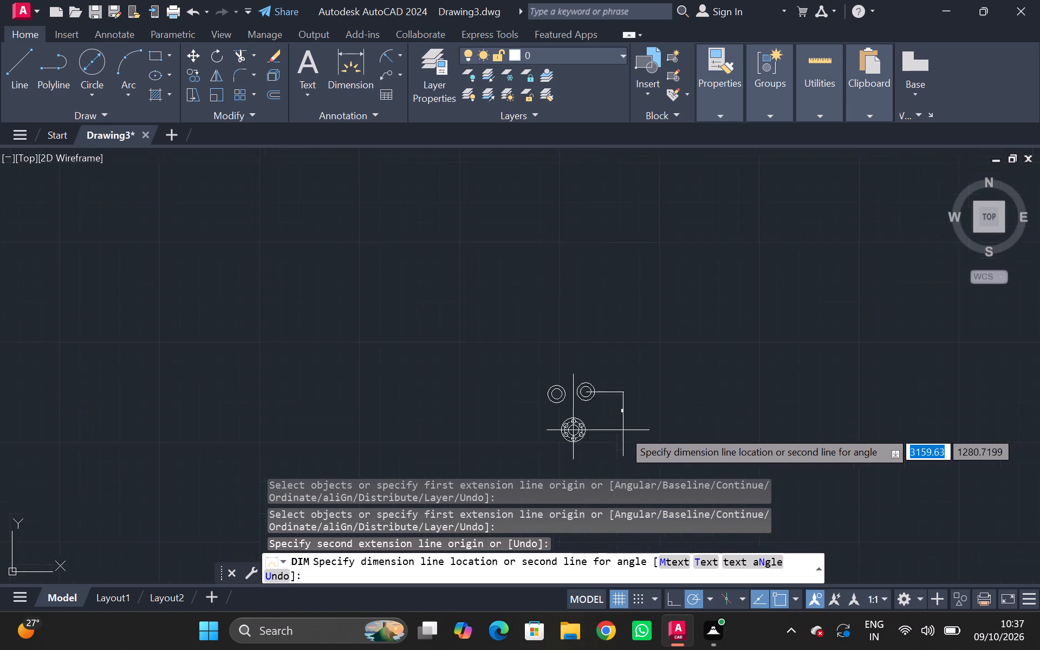
{"action": "scroll", "coordinate": [623, 430], "scroll_direction": "up", "scroll_amount": 5}
{"action": "scroll", "coordinate": [629, 387], "scroll_direction": "down", "scroll_amount": 1}
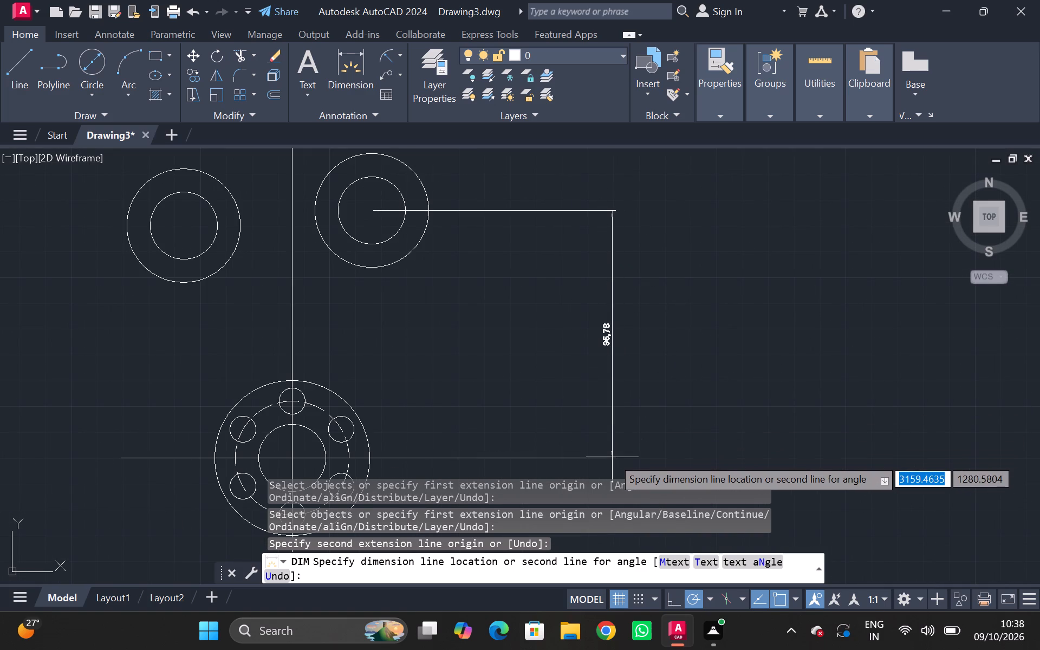
{"action": "key", "text": "Escape"}
{"action": "scroll", "coordinate": [536, 408], "scroll_direction": "down", "scroll_amount": 1}
{"action": "scroll", "coordinate": [530, 402], "scroll_direction": "up", "scroll_amount": 2}
{"action": "scroll", "coordinate": [530, 399], "scroll_direction": "down", "scroll_amount": 2}
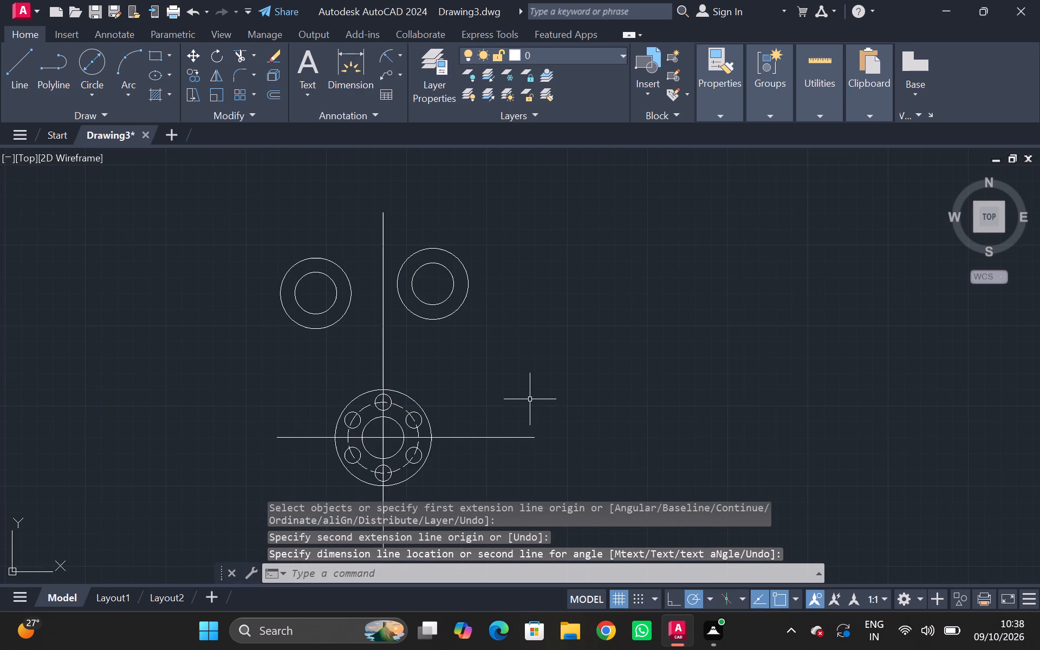
Set the drawing units' length precision to 0 decimal places.
{"action": "key", "text": "u"}
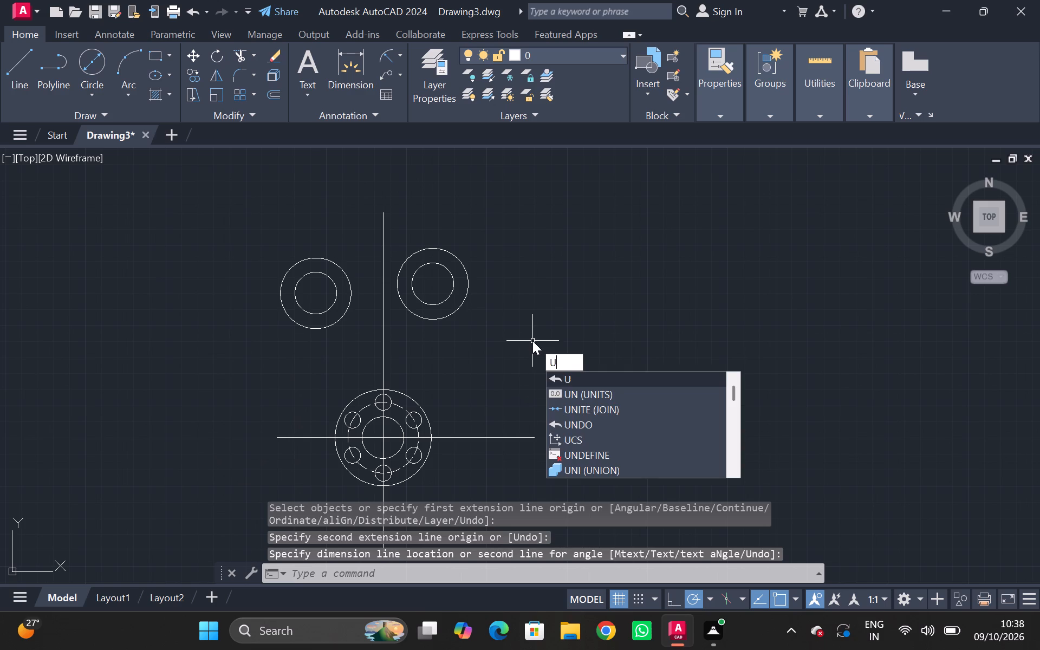
{"action": "left_click", "coordinate": [616, 388]}
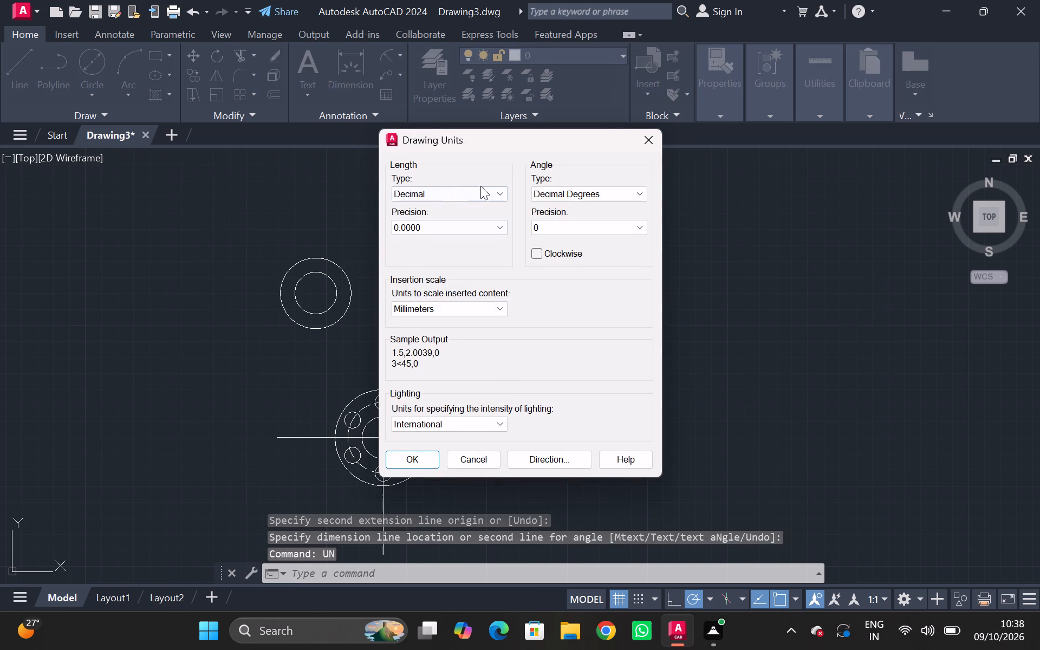
{"action": "left_click", "coordinate": [509, 226]}
{"action": "left_click", "coordinate": [496, 228]}
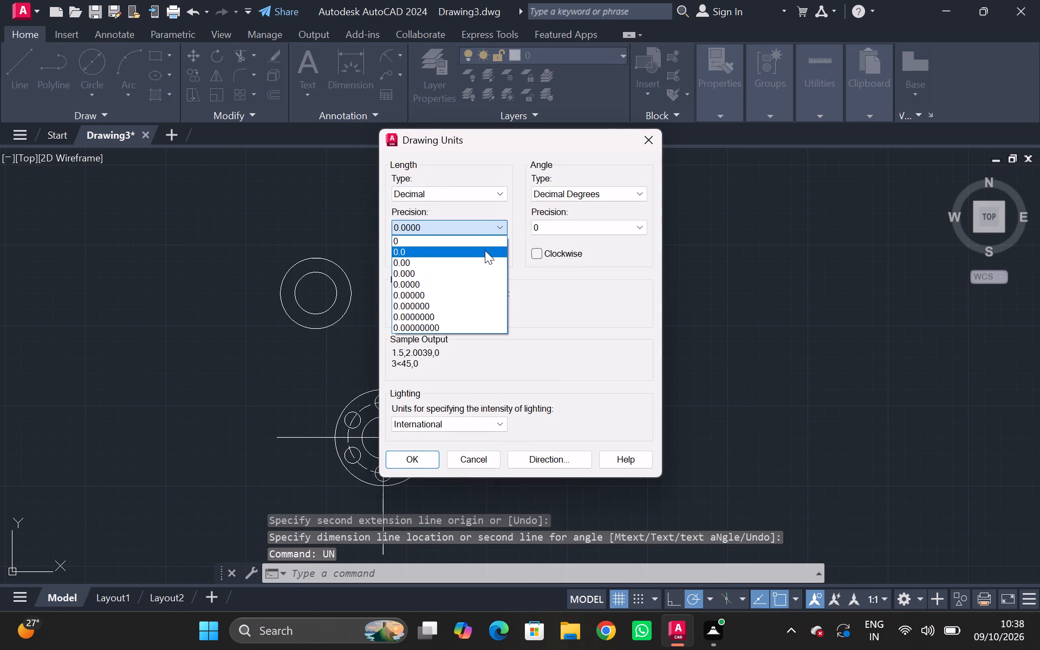
{"action": "left_click", "coordinate": [480, 240]}
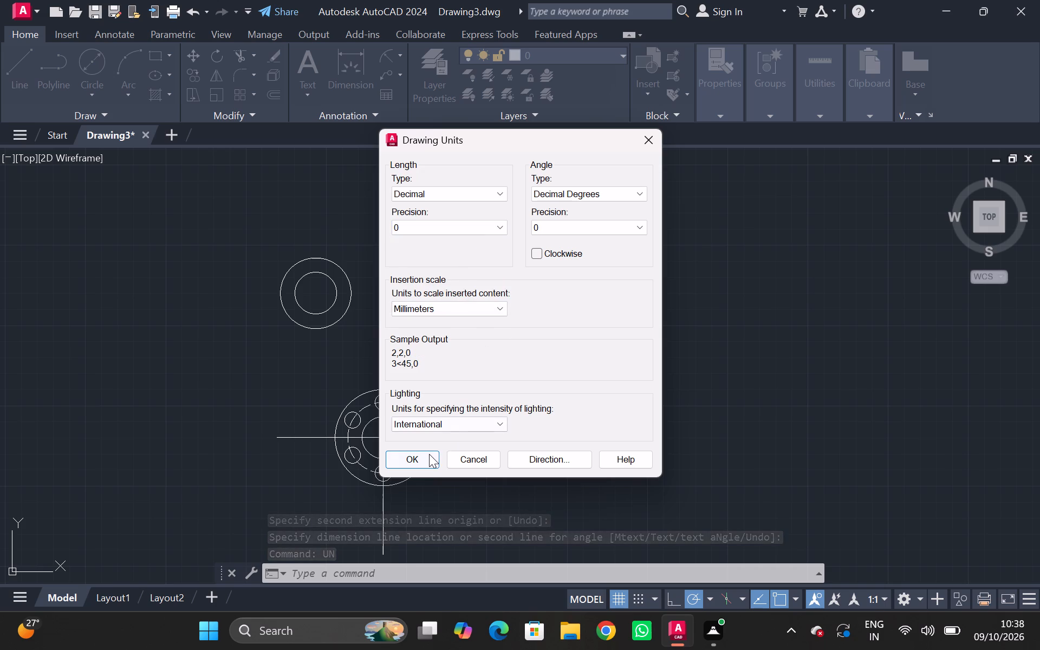
{"action": "left_click", "coordinate": [429, 454]}
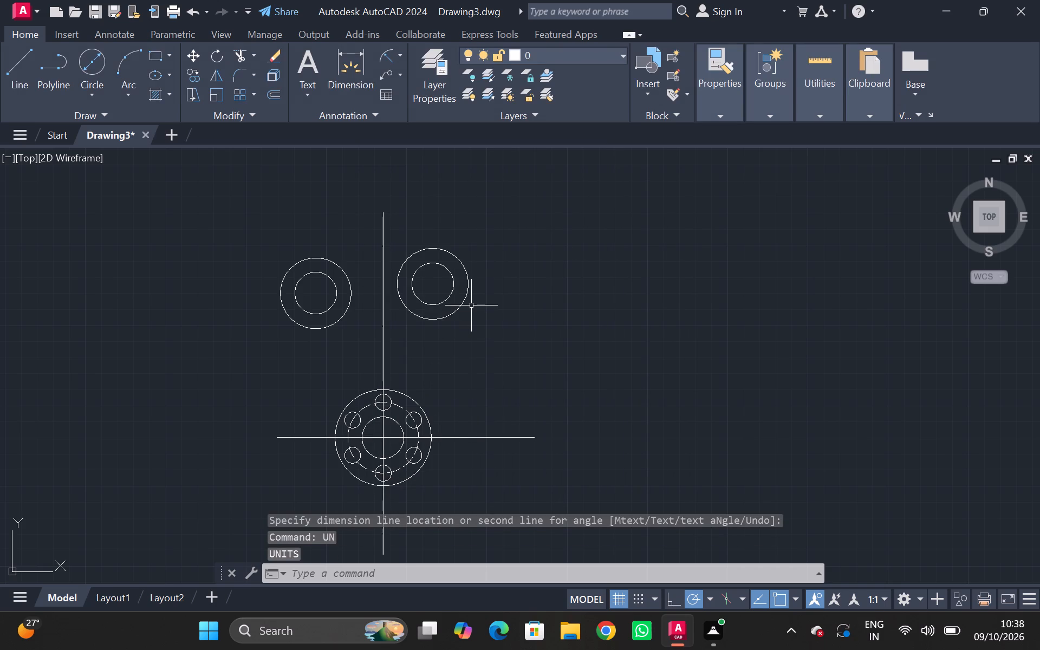
Measure the vertical distance from the upper-right circles' centre to the flange's horizontal centre line with a placed dimension.
{"action": "left_click", "coordinate": [359, 70]}
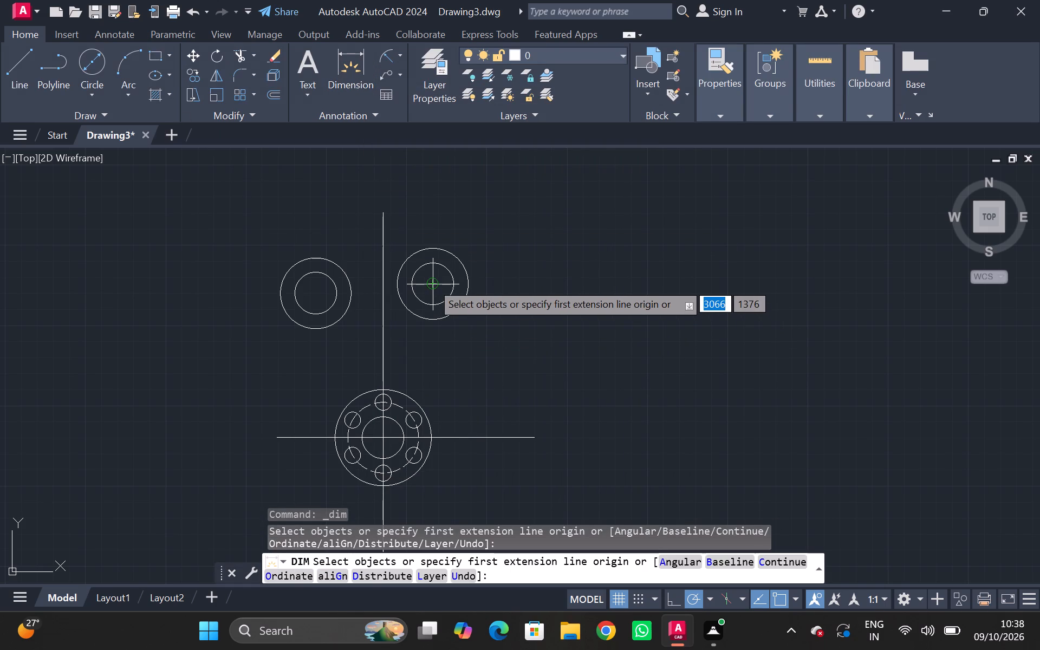
{"action": "left_click", "coordinate": [431, 282]}
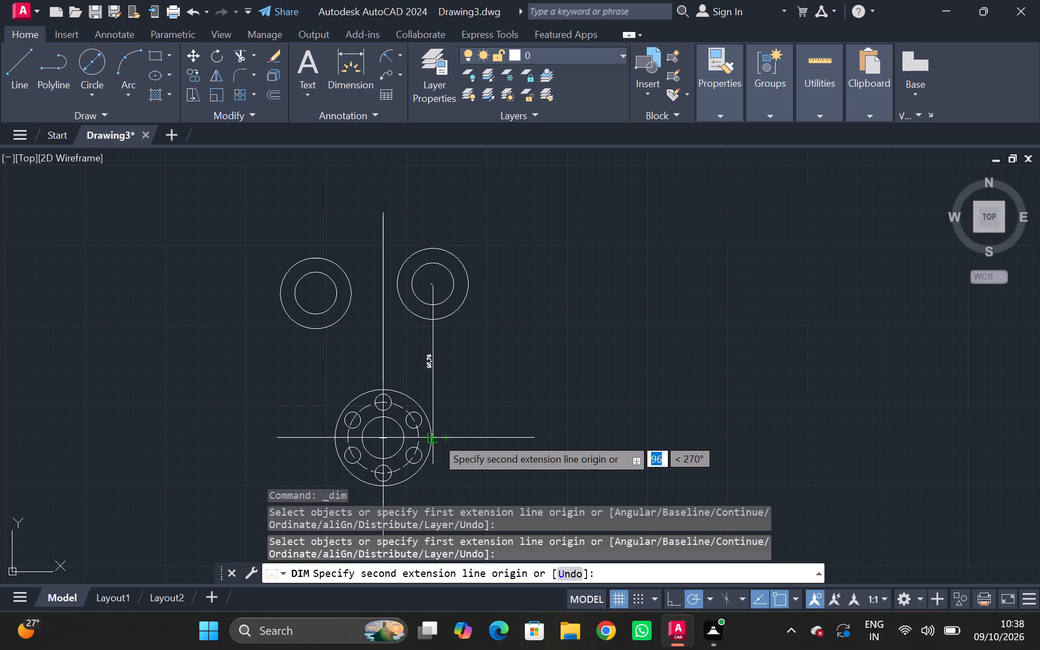
{"action": "left_click", "coordinate": [436, 437]}
{"action": "scroll", "coordinate": [499, 418], "scroll_direction": "down", "scroll_amount": 2}
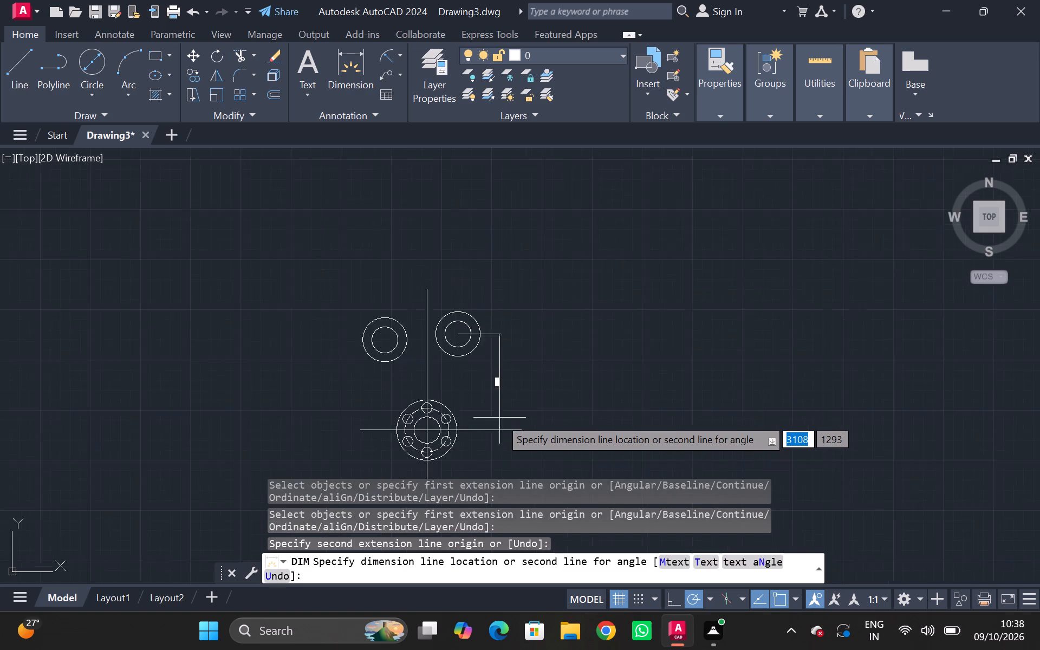
{"action": "scroll", "coordinate": [499, 418], "scroll_direction": "down", "scroll_amount": 1}
{"action": "scroll", "coordinate": [499, 418], "scroll_direction": "up", "scroll_amount": 6}
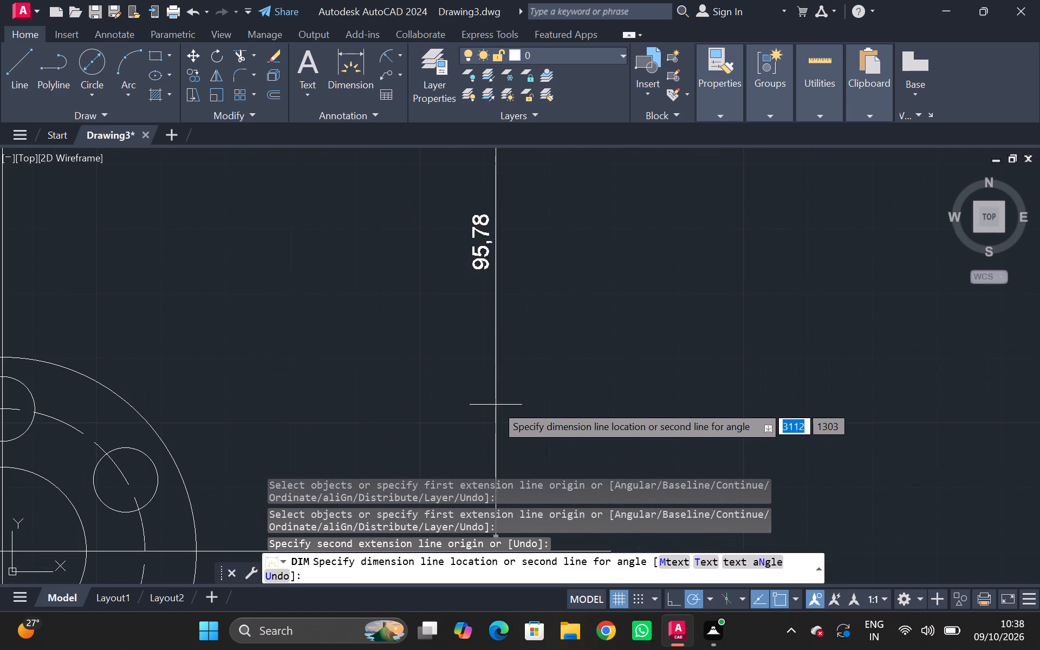
{"action": "scroll", "coordinate": [496, 405], "scroll_direction": "up", "scroll_amount": 1}
{"action": "scroll", "coordinate": [496, 405], "scroll_direction": "down", "scroll_amount": 2}
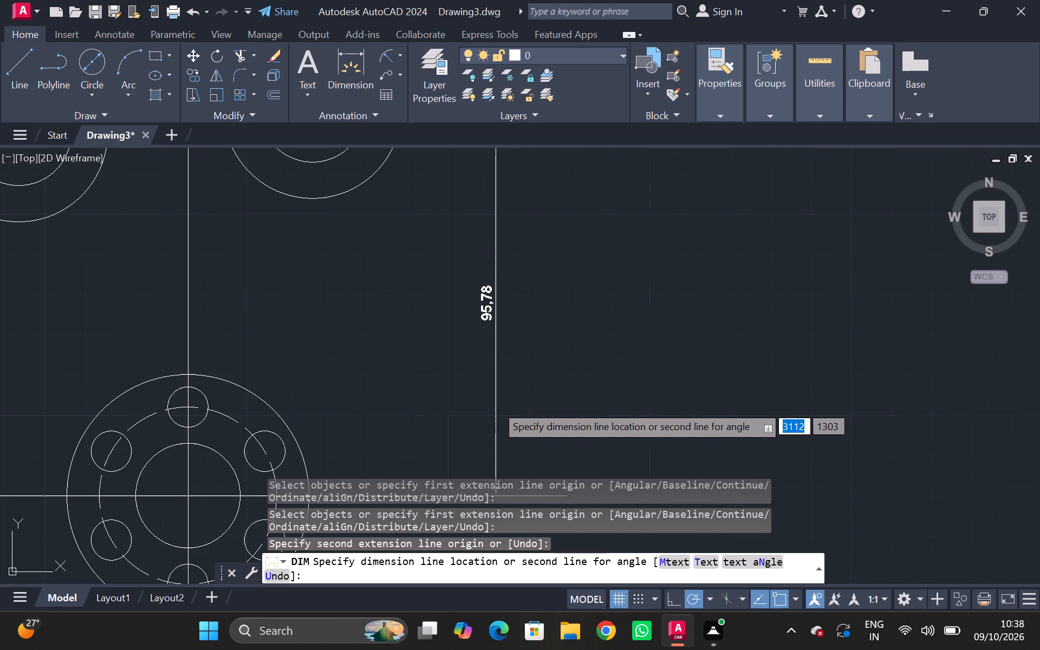
{"action": "scroll", "coordinate": [496, 405], "scroll_direction": "down", "scroll_amount": 1}
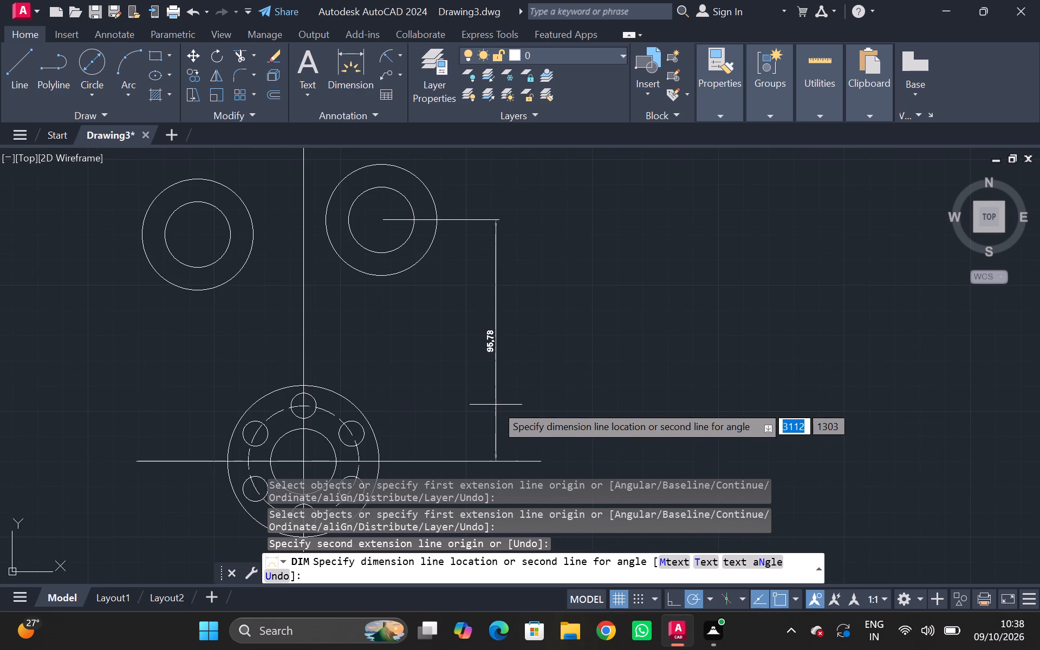
{"action": "scroll", "coordinate": [496, 405], "scroll_direction": "up", "scroll_amount": 1}
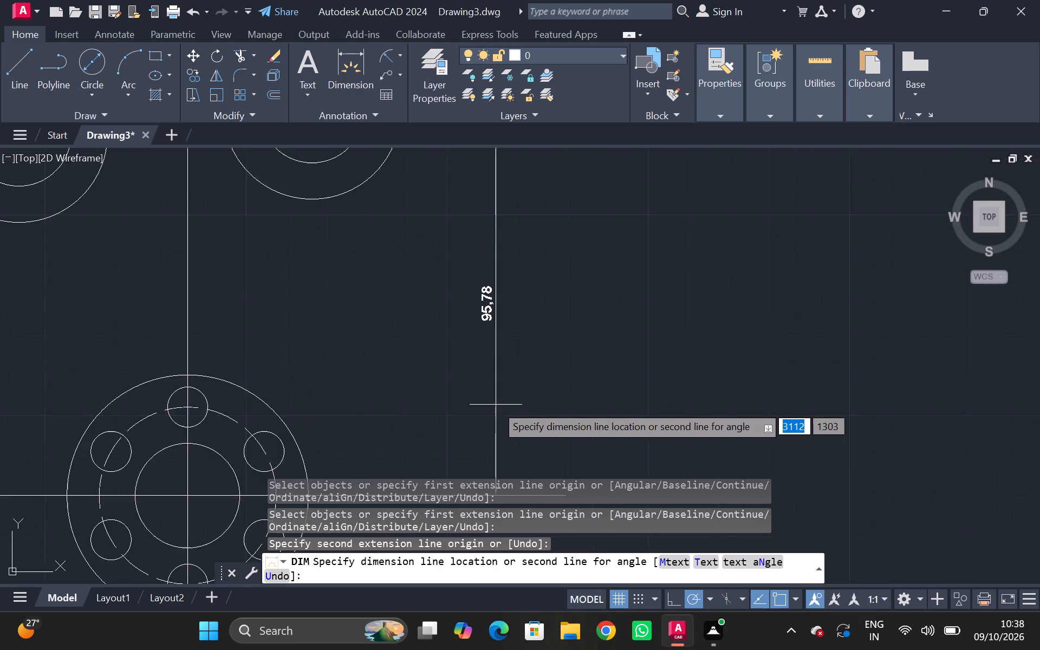
{"action": "scroll", "coordinate": [496, 405], "scroll_direction": "up", "scroll_amount": 1}
{"action": "scroll", "coordinate": [496, 405], "scroll_direction": "down", "scroll_amount": 4}
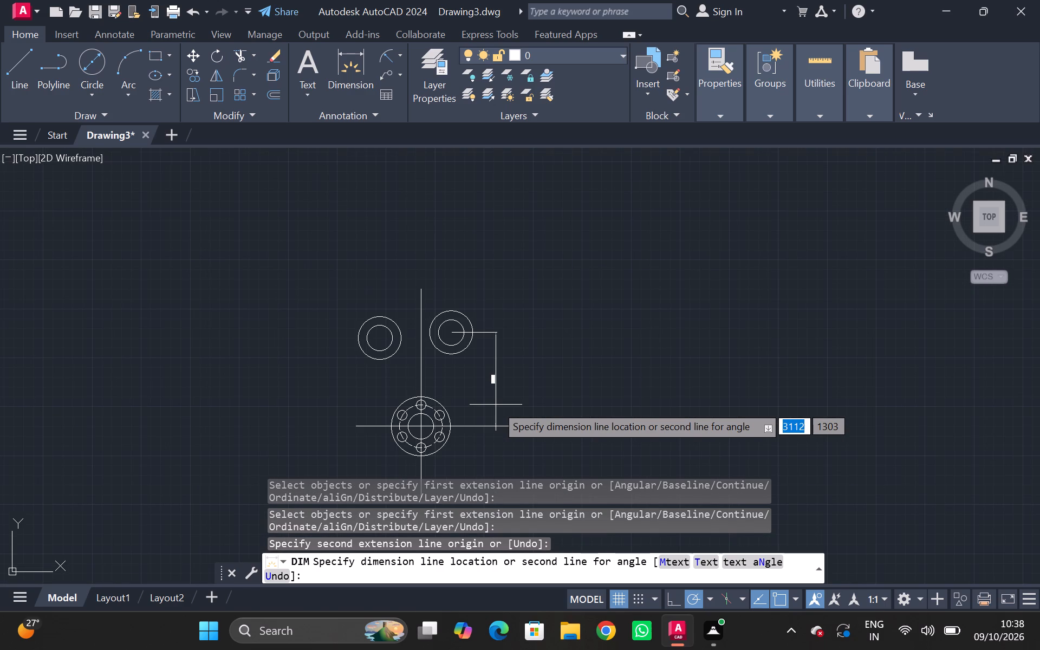
{"action": "left_click", "coordinate": [490, 392]}
{"action": "scroll", "coordinate": [485, 385], "scroll_direction": "down", "scroll_amount": 3}
{"action": "scroll", "coordinate": [485, 385], "scroll_direction": "up", "scroll_amount": 4}
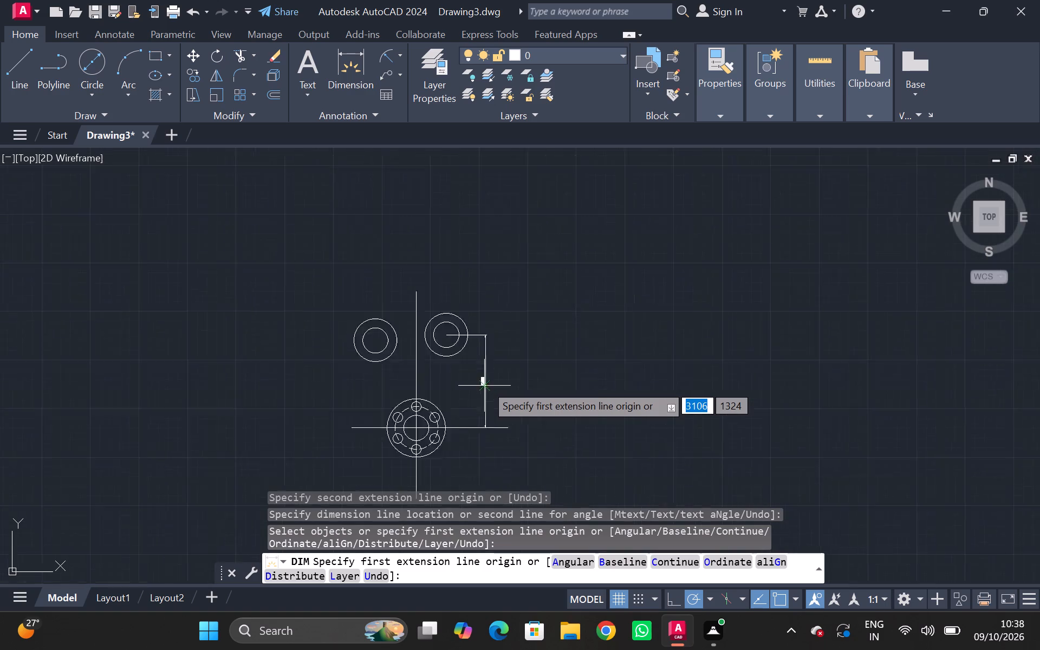
{"action": "scroll", "coordinate": [485, 382], "scroll_direction": "up", "scroll_amount": 6}
{"action": "scroll", "coordinate": [479, 386], "scroll_direction": "down", "scroll_amount": 4}
{"action": "scroll", "coordinate": [479, 386], "scroll_direction": "up", "scroll_amount": 3}
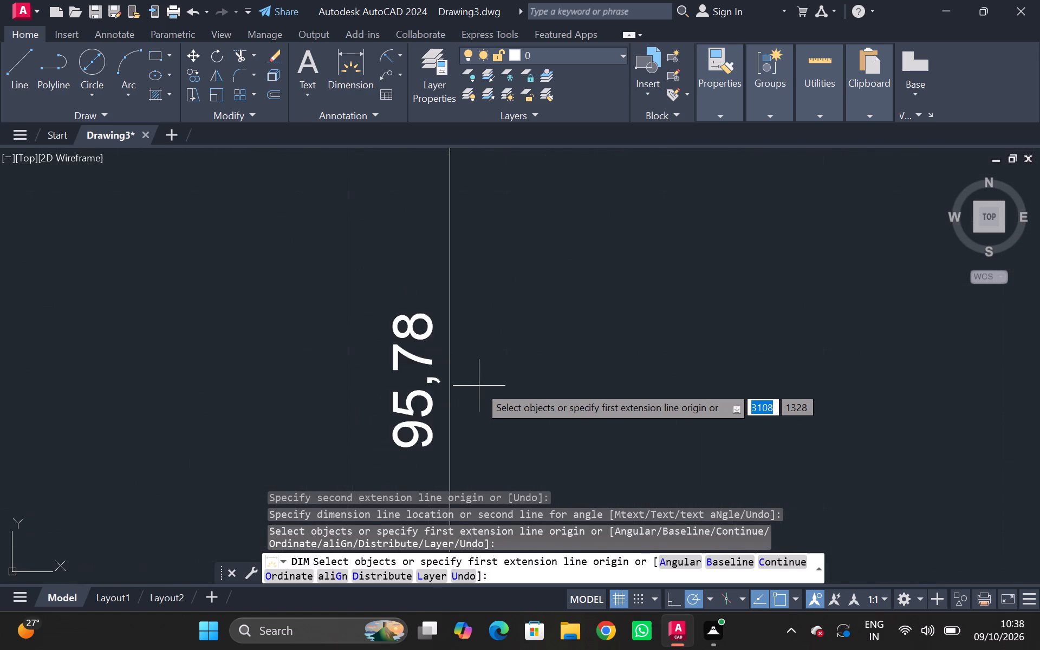
{"action": "scroll", "coordinate": [479, 386], "scroll_direction": "down", "scroll_amount": 8}
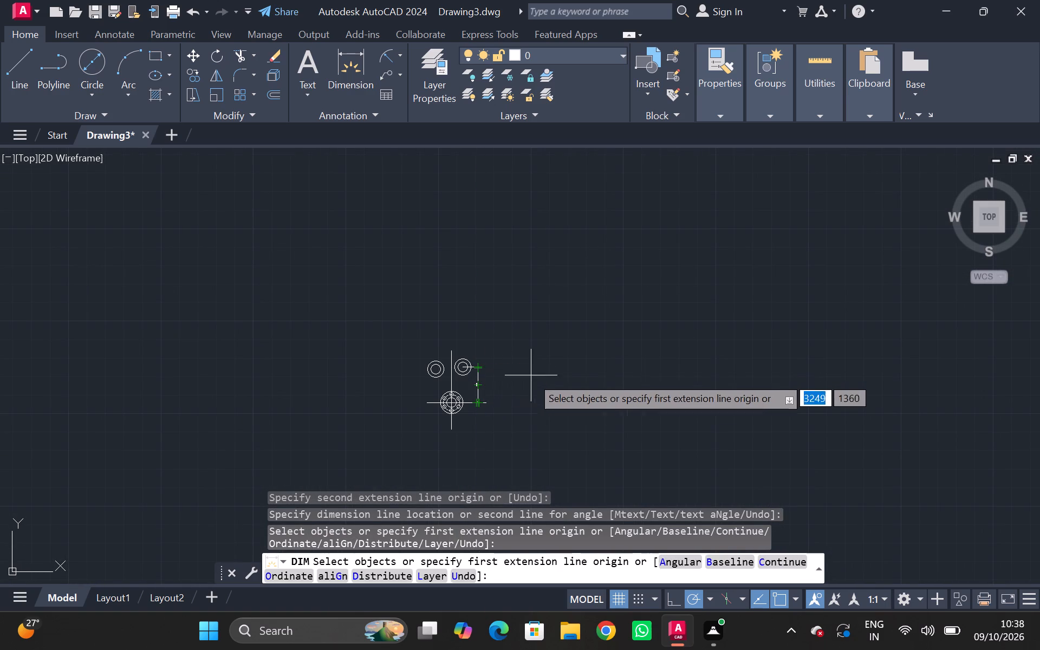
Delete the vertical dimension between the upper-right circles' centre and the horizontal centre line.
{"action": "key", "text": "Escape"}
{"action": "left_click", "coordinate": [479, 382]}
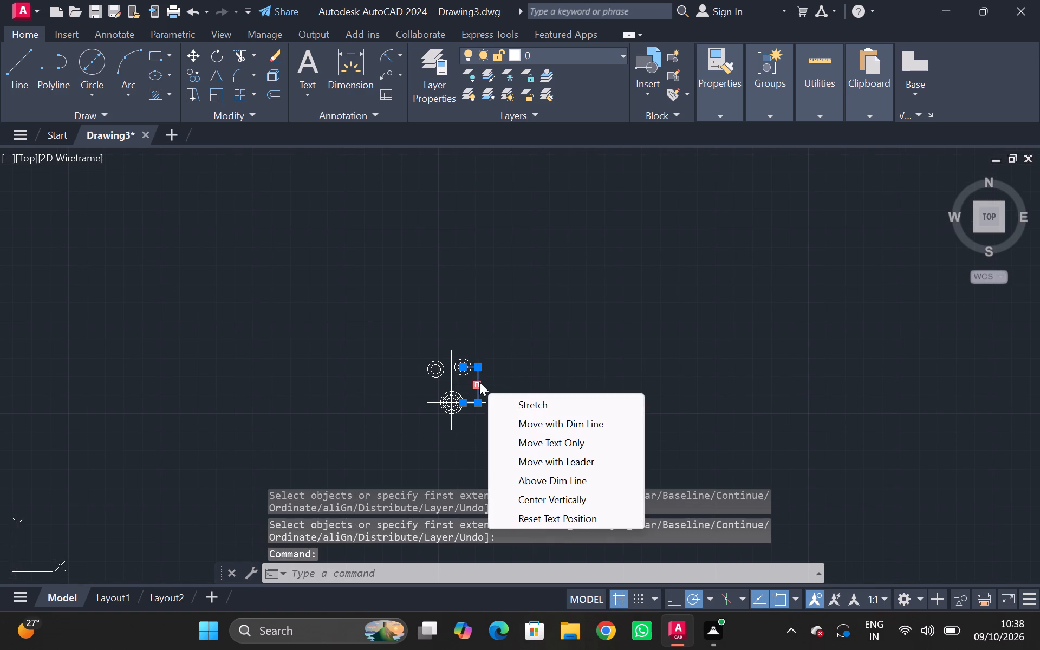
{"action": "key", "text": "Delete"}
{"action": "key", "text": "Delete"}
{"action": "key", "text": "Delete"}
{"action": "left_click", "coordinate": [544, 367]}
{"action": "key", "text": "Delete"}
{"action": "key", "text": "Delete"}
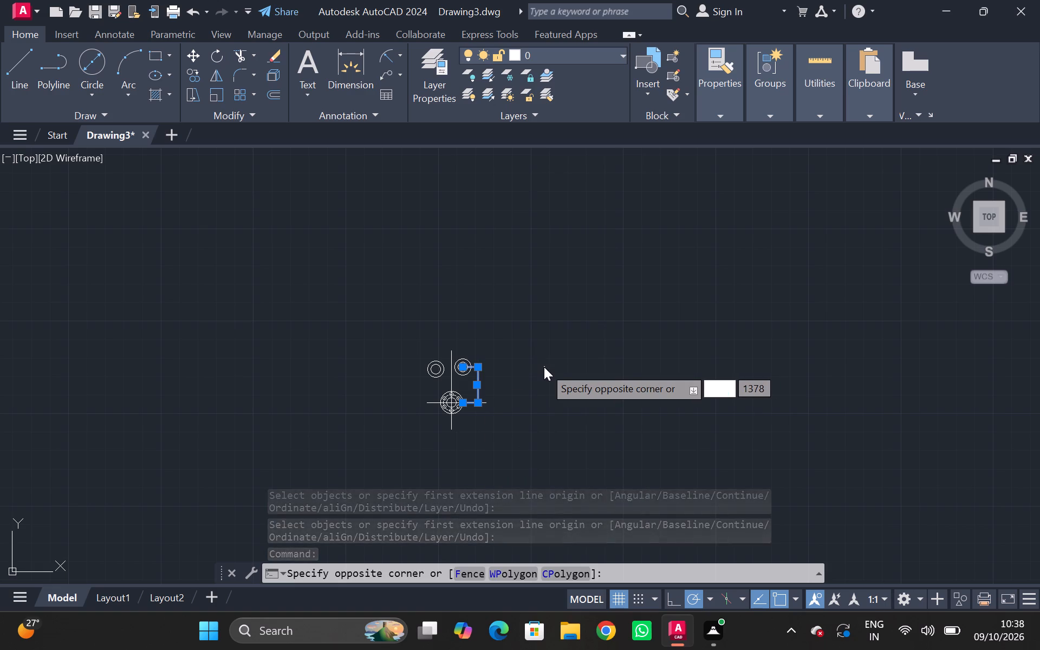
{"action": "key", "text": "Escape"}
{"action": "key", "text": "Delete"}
Delete the two concentric circles to the right of the vertical centre line above the flange.
{"action": "scroll", "coordinate": [464, 381], "scroll_direction": "down", "scroll_amount": 1}
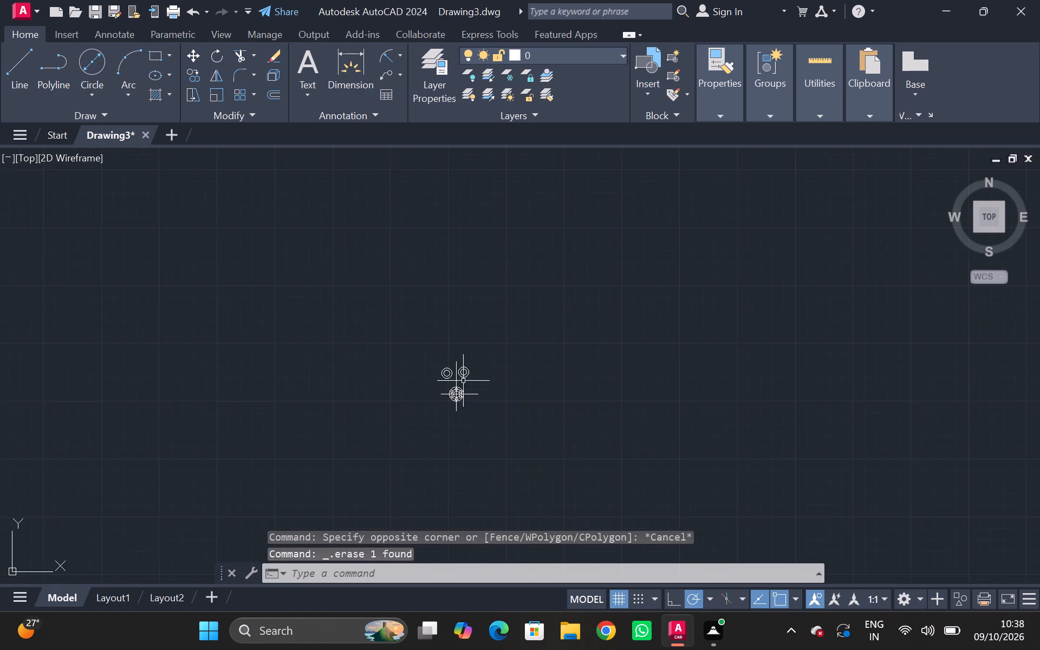
{"action": "scroll", "coordinate": [463, 381], "scroll_direction": "down", "scroll_amount": 2}
{"action": "scroll", "coordinate": [467, 379], "scroll_direction": "up", "scroll_amount": 6}
{"action": "scroll", "coordinate": [402, 409], "scroll_direction": "up", "scroll_amount": 2}
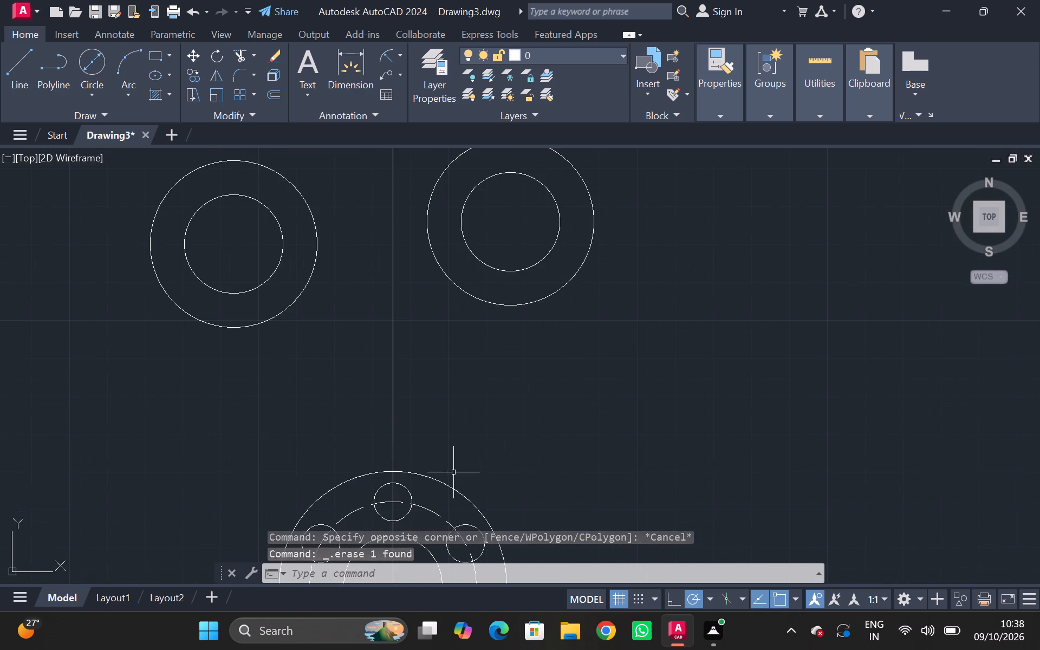
{"action": "scroll", "coordinate": [452, 480], "scroll_direction": "down", "scroll_amount": 1}
{"action": "scroll", "coordinate": [450, 481], "scroll_direction": "up", "scroll_amount": 2}
{"action": "scroll", "coordinate": [439, 468], "scroll_direction": "down", "scroll_amount": 2}
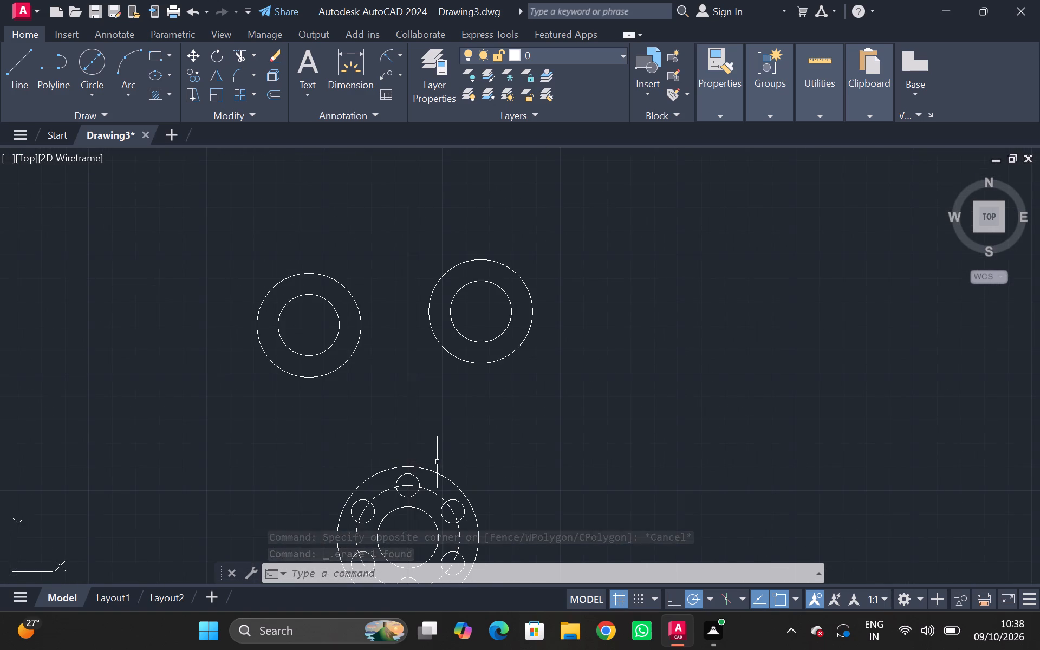
{"action": "scroll", "coordinate": [437, 463], "scroll_direction": "up", "scroll_amount": 2}
{"action": "scroll", "coordinate": [441, 473], "scroll_direction": "down", "scroll_amount": 2}
{"action": "scroll", "coordinate": [447, 467], "scroll_direction": "up", "scroll_amount": 2}
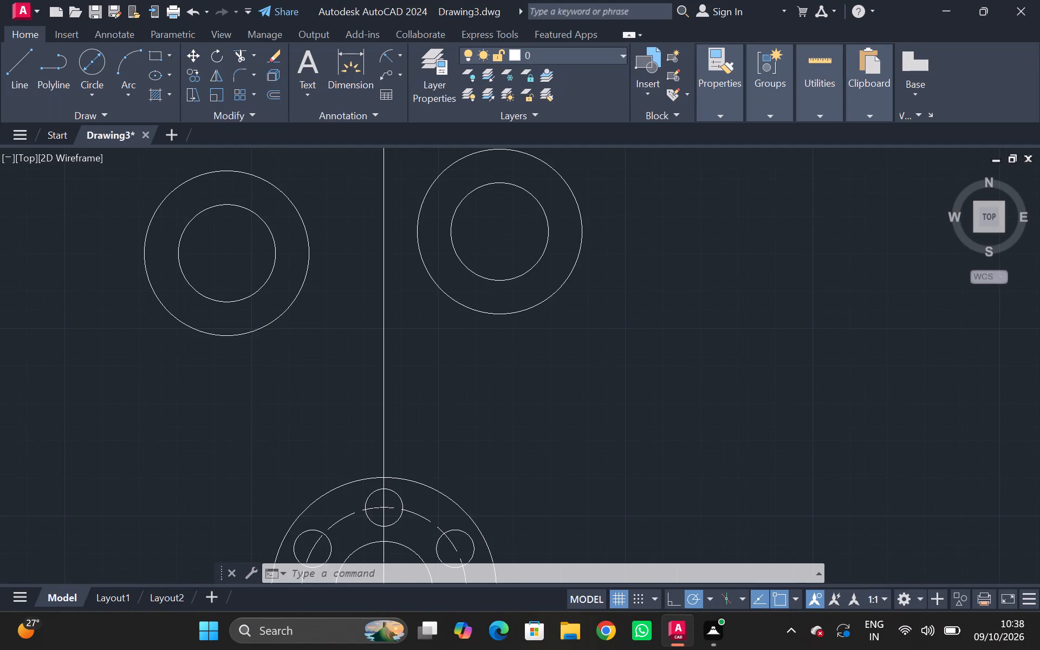
{"action": "scroll", "coordinate": [451, 454], "scroll_direction": "down", "scroll_amount": 3}
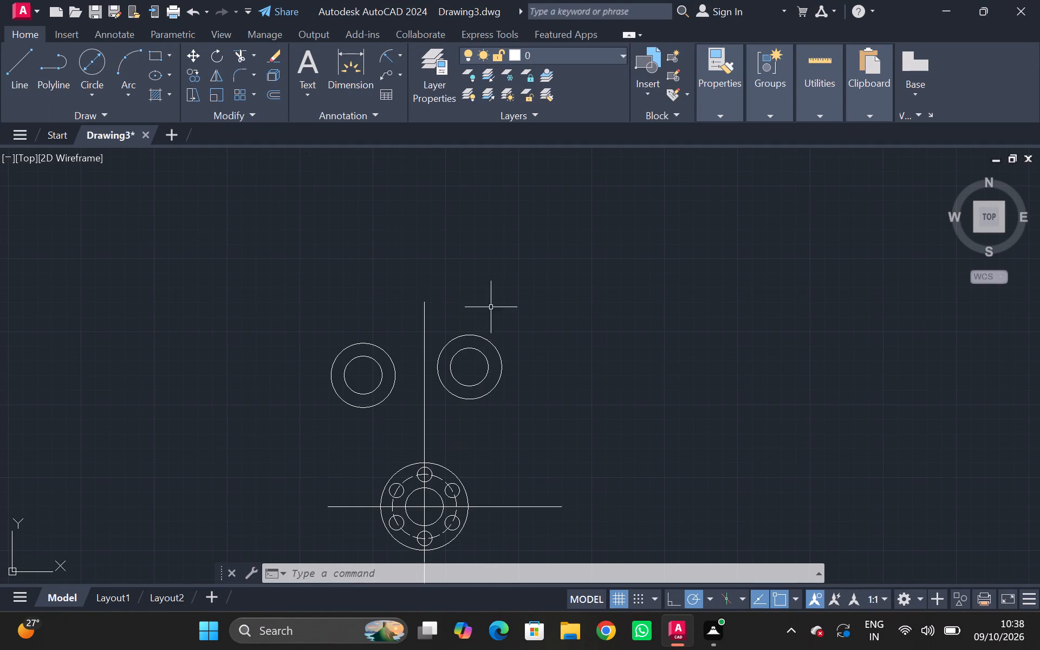
{"action": "left_click", "coordinate": [516, 306]}
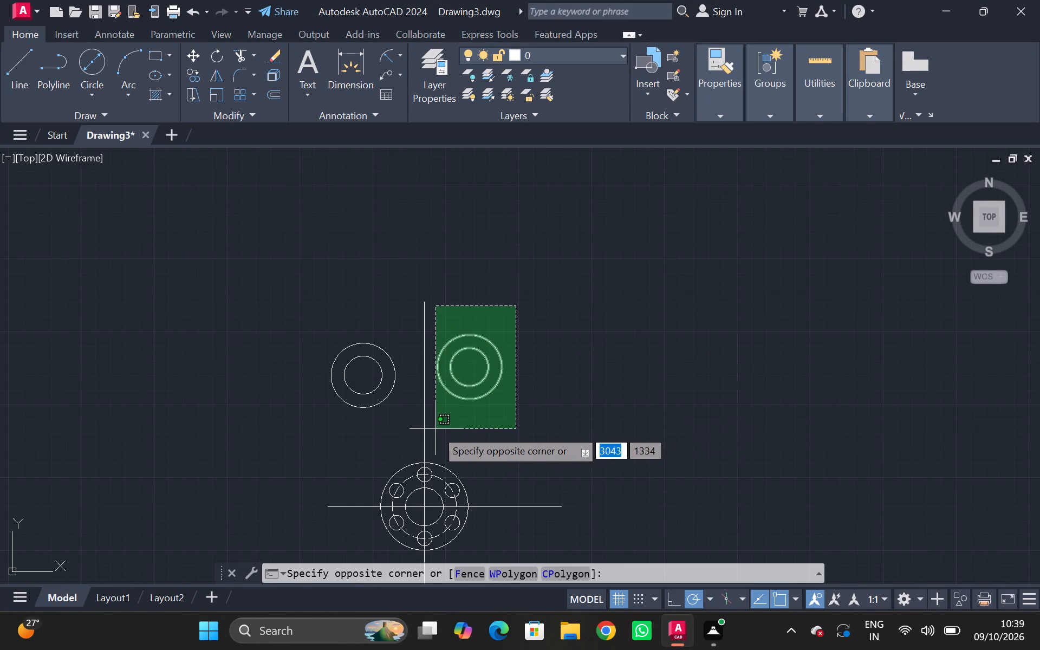
{"action": "left_click", "coordinate": [433, 427]}
{"action": "key", "text": "Delete"}
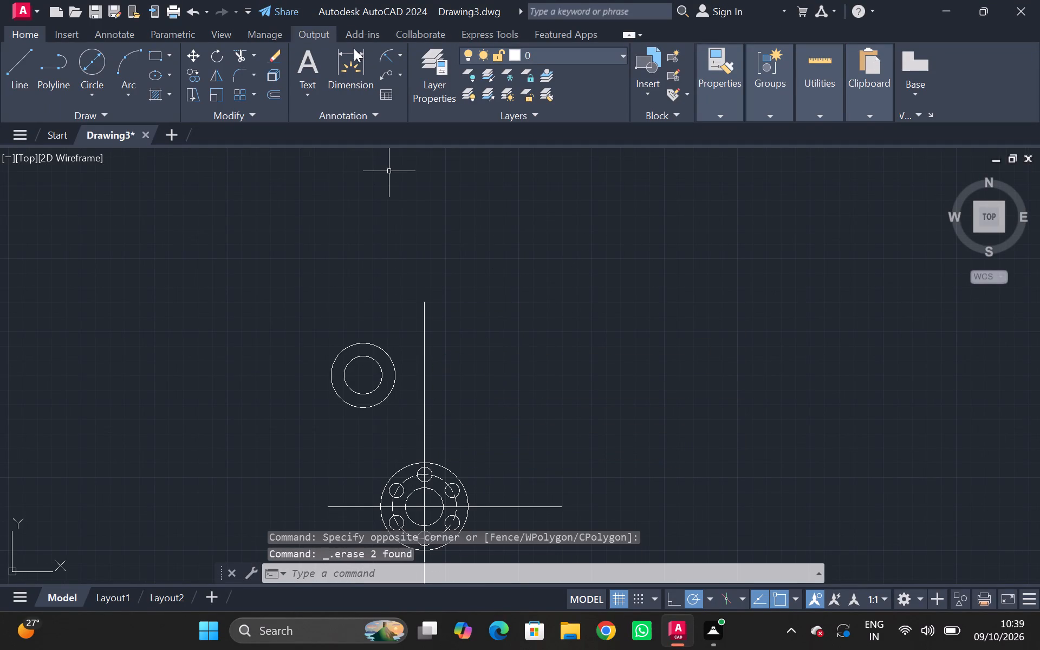
Measure the vertical distance from the upper-left circles' centre to the flange's horizontal centre line with a placed dimension.
{"action": "left_click", "coordinate": [353, 69]}
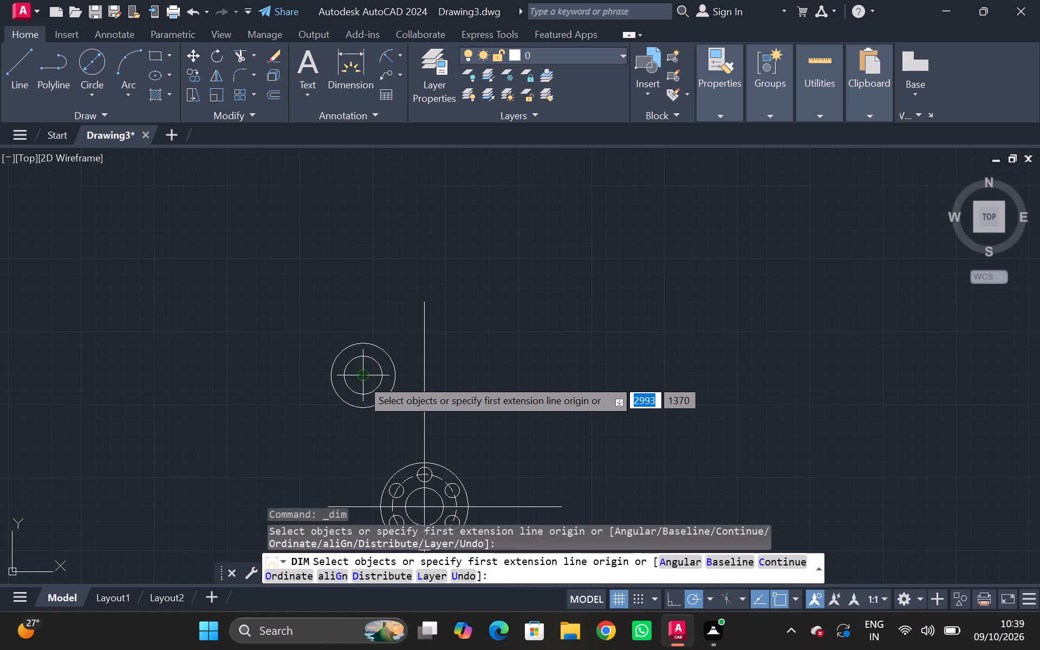
{"action": "left_click", "coordinate": [361, 379]}
{"action": "scroll", "coordinate": [365, 487], "scroll_direction": "down", "scroll_amount": 1}
{"action": "scroll", "coordinate": [361, 479], "scroll_direction": "up", "scroll_amount": 2}
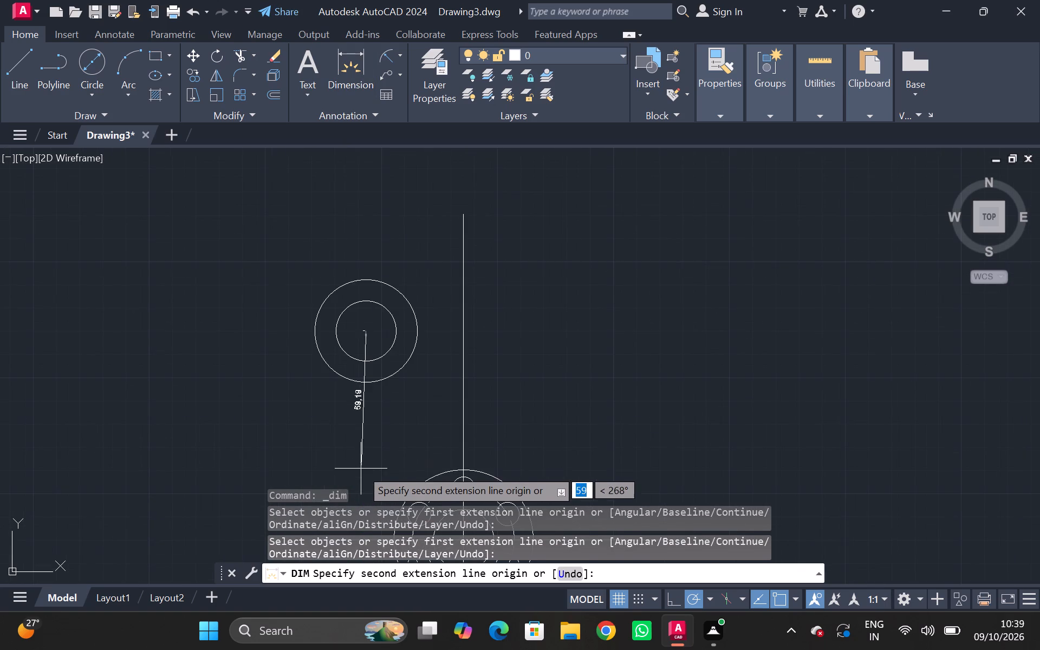
{"action": "scroll", "coordinate": [361, 469], "scroll_direction": "up", "scroll_amount": 1}
{"action": "scroll", "coordinate": [367, 459], "scroll_direction": "down", "scroll_amount": 4}
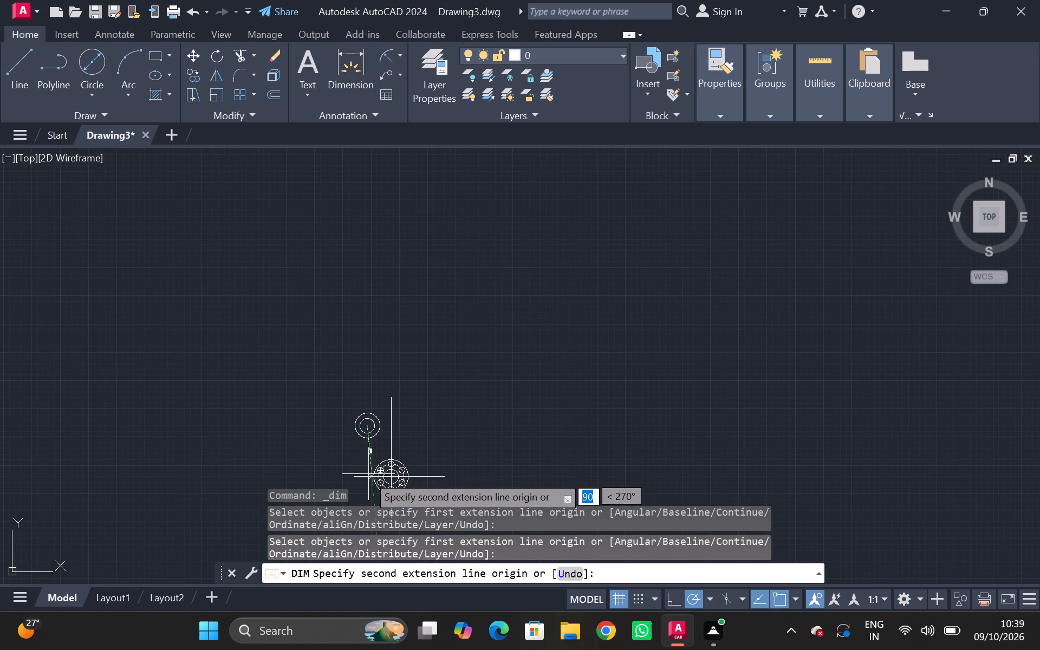
{"action": "left_click", "coordinate": [366, 476]}
{"action": "left_click", "coordinate": [340, 464]}
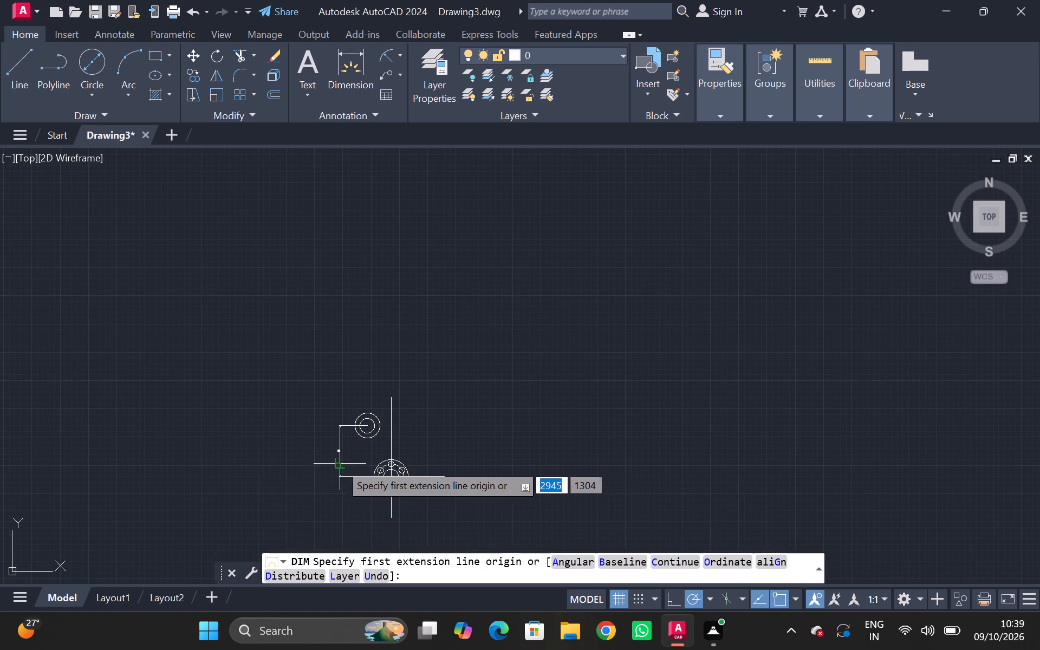
{"action": "scroll", "coordinate": [340, 462], "scroll_direction": "down", "scroll_amount": 4}
{"action": "scroll", "coordinate": [341, 461], "scroll_direction": "up", "scroll_amount": 7}
{"action": "scroll", "coordinate": [281, 482], "scroll_direction": "up", "scroll_amount": 2}
{"action": "scroll", "coordinate": [281, 473], "scroll_direction": "down", "scroll_amount": 2}
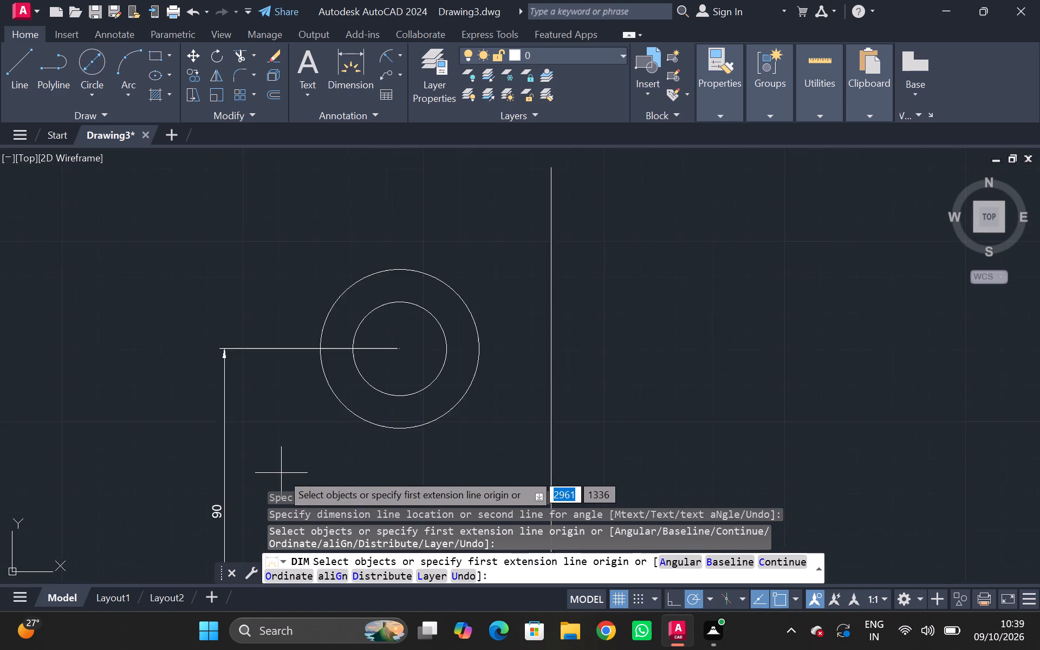
{"action": "scroll", "coordinate": [281, 473], "scroll_direction": "down", "scroll_amount": 3}
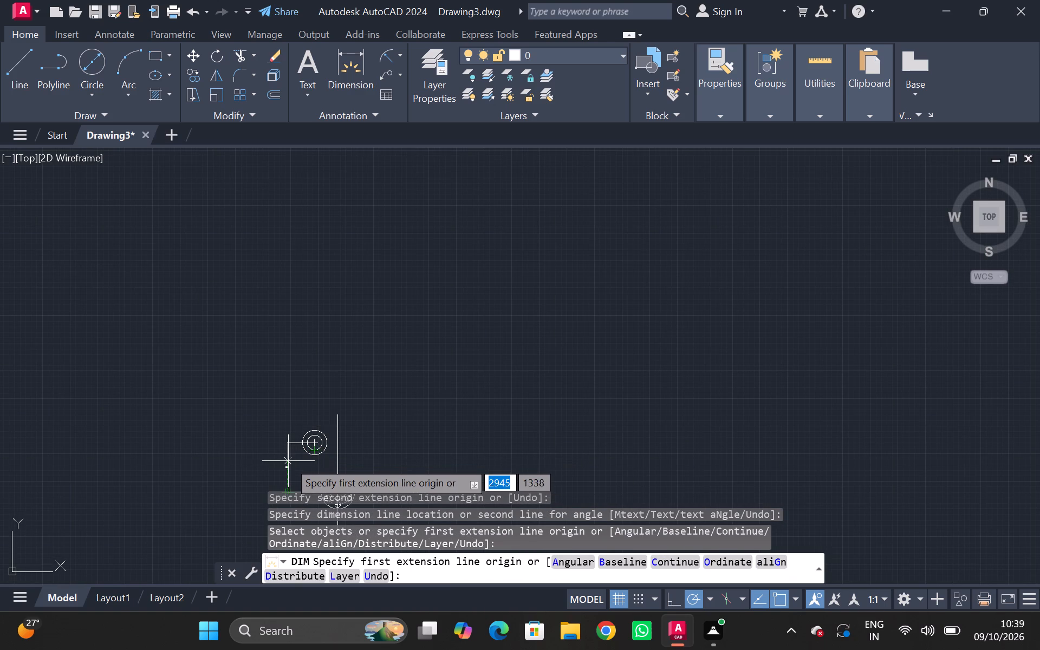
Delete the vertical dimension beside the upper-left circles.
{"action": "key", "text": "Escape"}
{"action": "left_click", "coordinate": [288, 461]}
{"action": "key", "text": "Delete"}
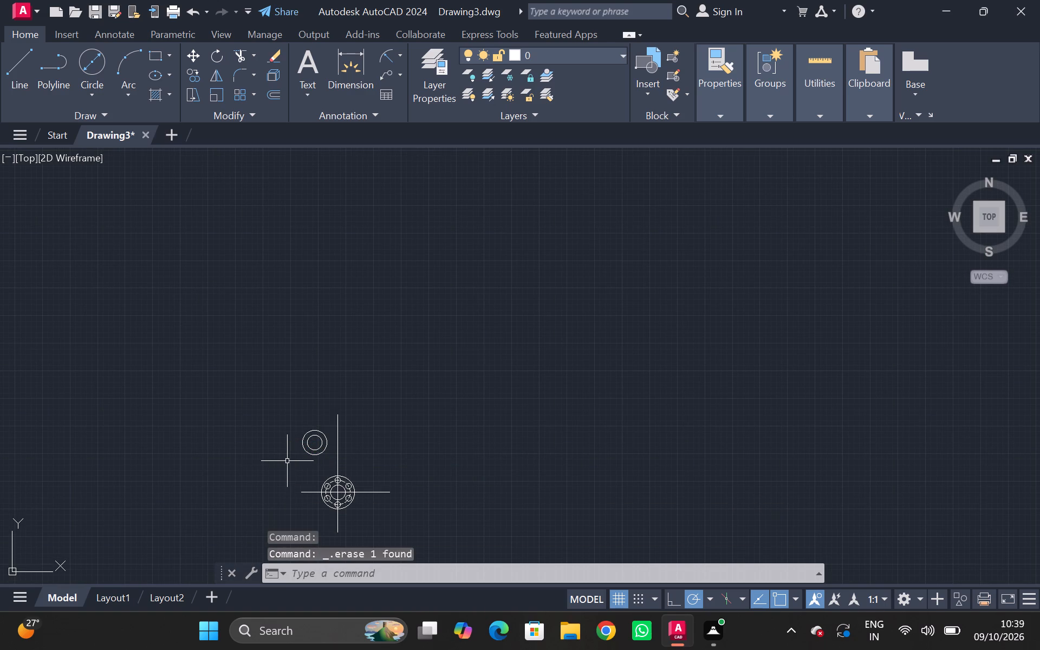
Draw a circle of diameter 44 with its centre tracked 90 up and 30 right from the flange's centre.
{"action": "scroll", "coordinate": [479, 516], "scroll_direction": "down", "scroll_amount": 1}
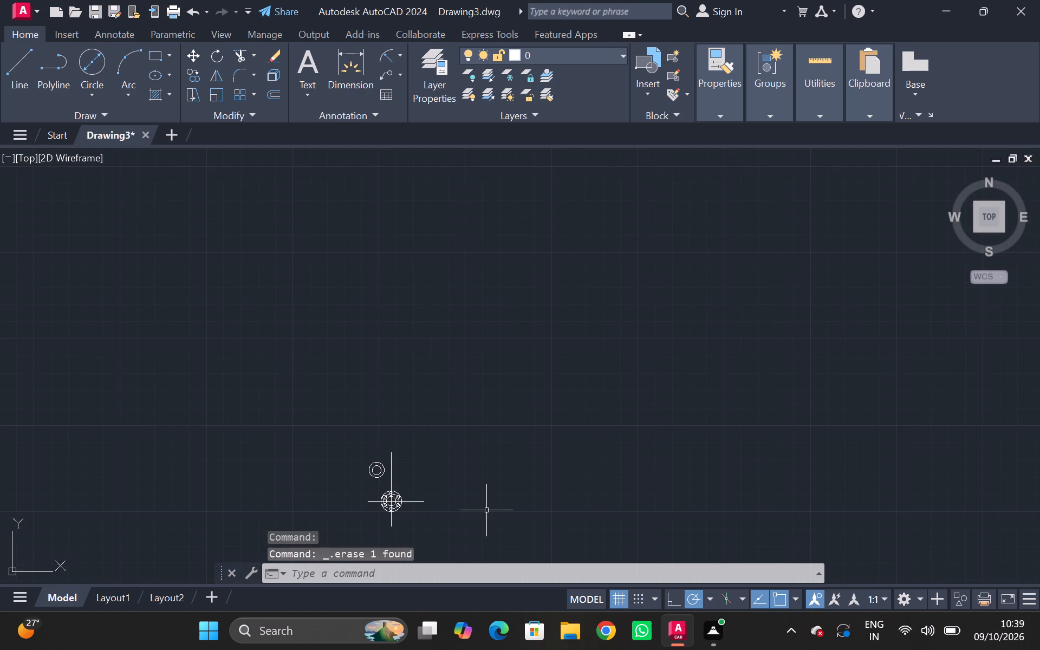
{"action": "scroll", "coordinate": [487, 508], "scroll_direction": "up", "scroll_amount": 2}
{"action": "scroll", "coordinate": [418, 489], "scroll_direction": "up", "scroll_amount": 1}
{"action": "scroll", "coordinate": [289, 432], "scroll_direction": "down", "scroll_amount": 1}
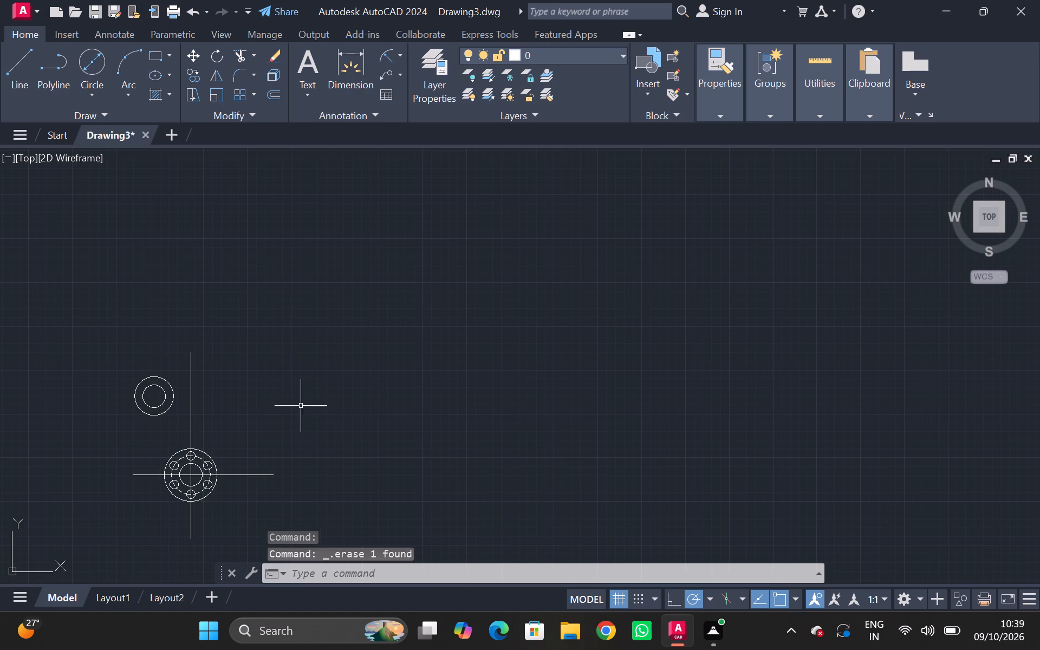
{"action": "middle_click_drag", "start_coordinate": [414, 403], "coordinate": [632, 292]}
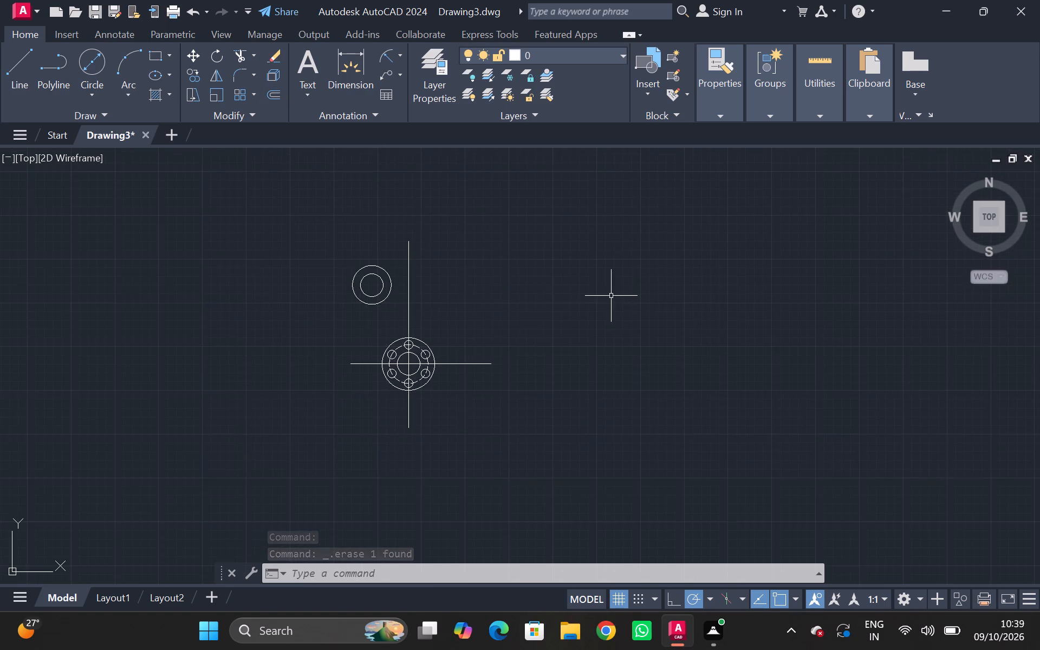
{"action": "scroll", "coordinate": [547, 320], "scroll_direction": "down", "scroll_amount": 3}
{"action": "scroll", "coordinate": [529, 327], "scroll_direction": "up", "scroll_amount": 4}
{"action": "scroll", "coordinate": [453, 319], "scroll_direction": "up", "scroll_amount": 1}
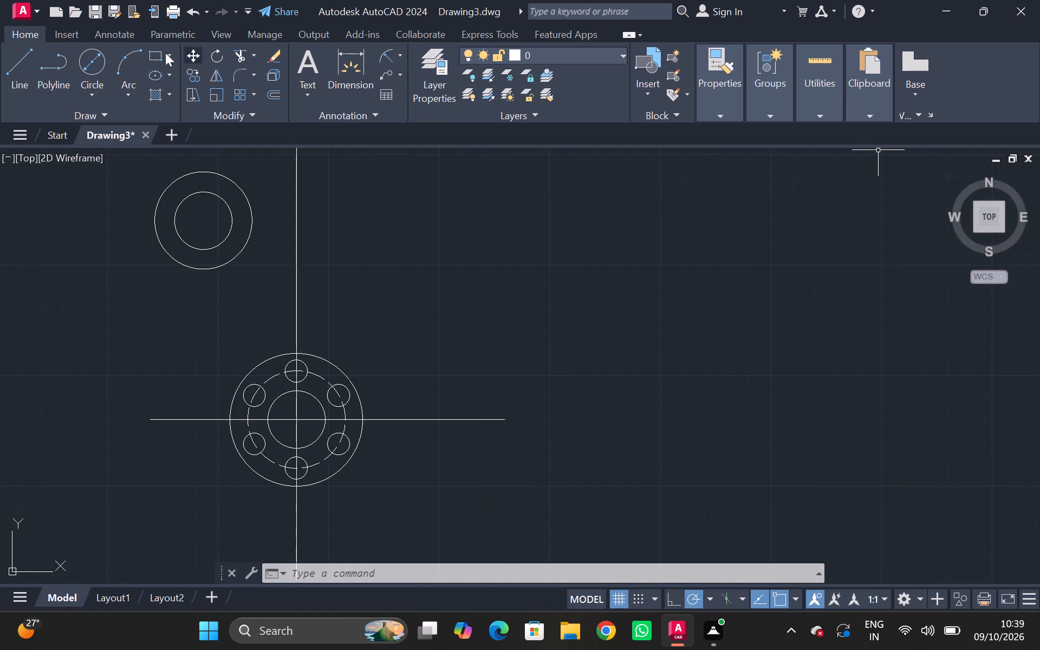
{"action": "left_click", "coordinate": [108, 66]}
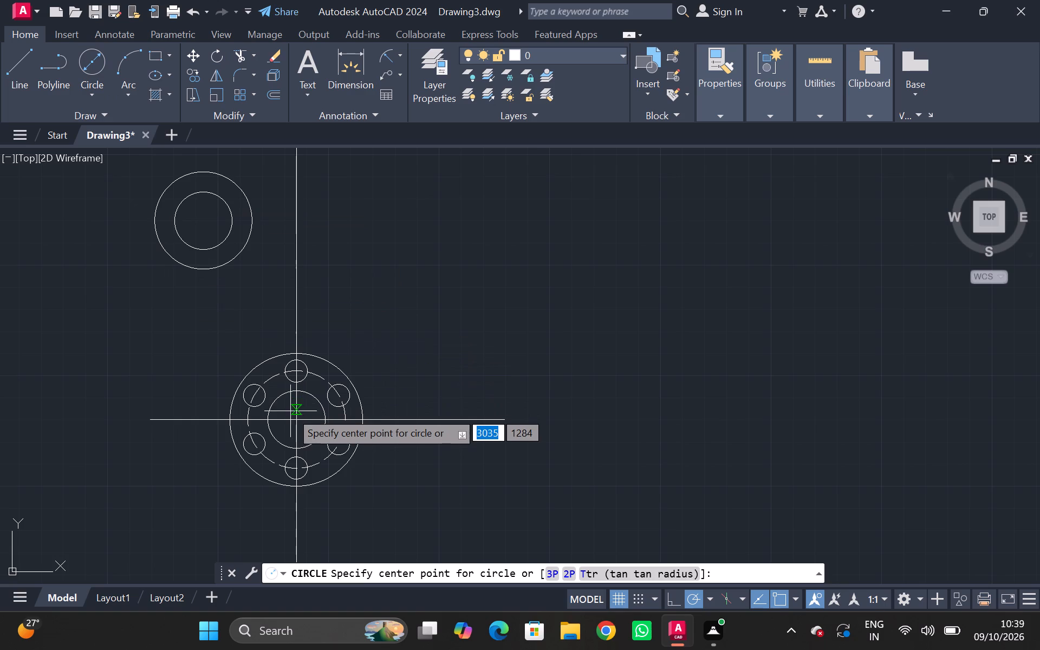
{"action": "type", "text": "tk"}
{"action": "key", "text": "Return"}
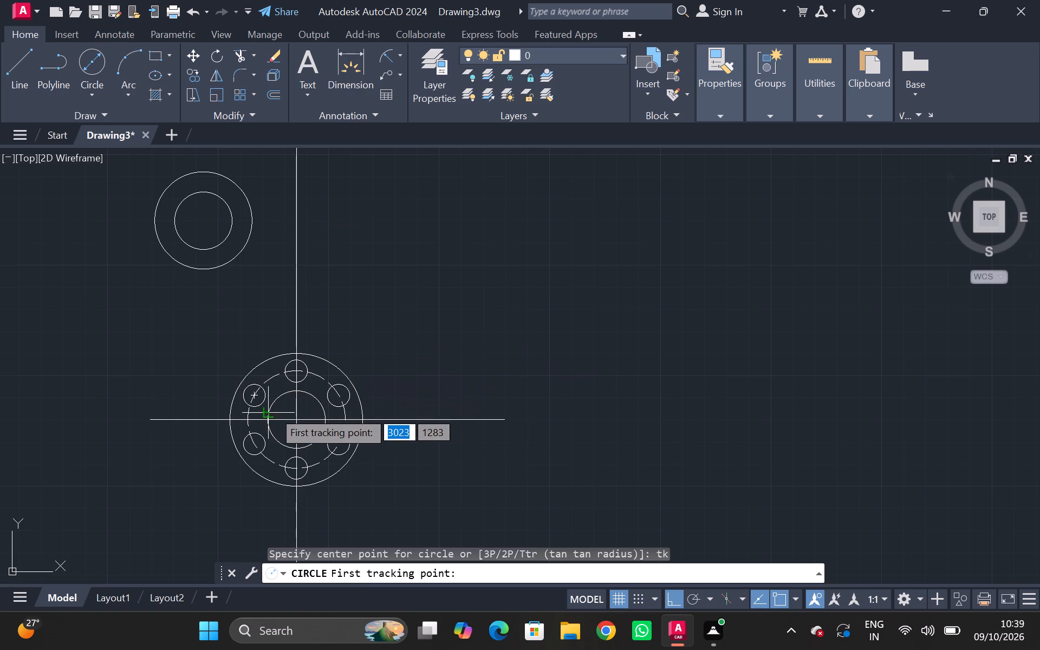
{"action": "left_click", "coordinate": [298, 422]}
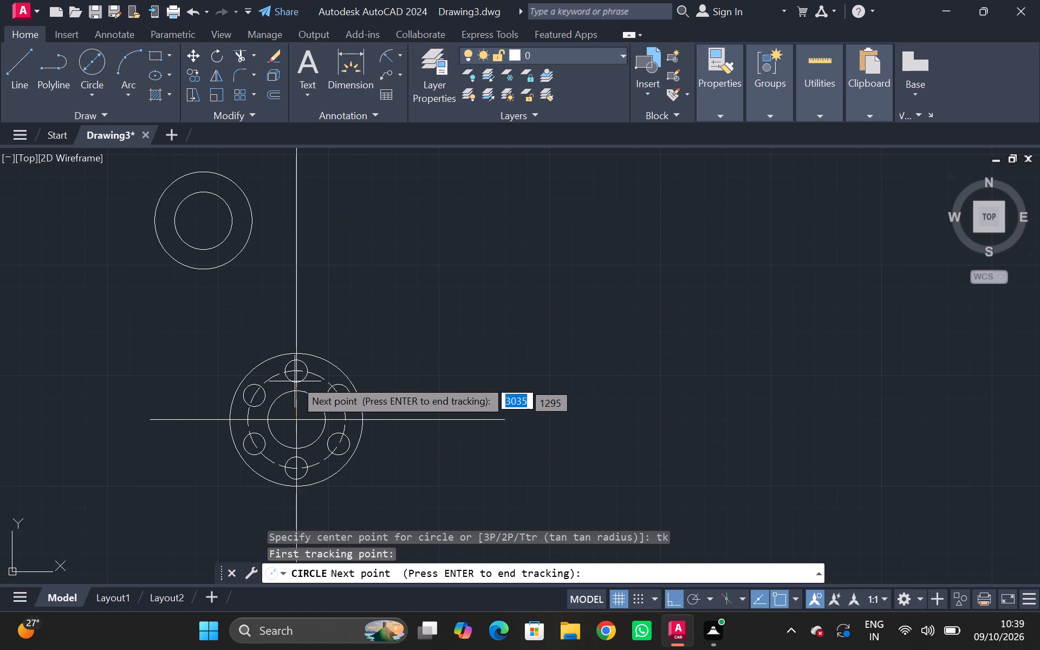
{"action": "type", "text": "90"}
{"action": "key", "text": "Return"}
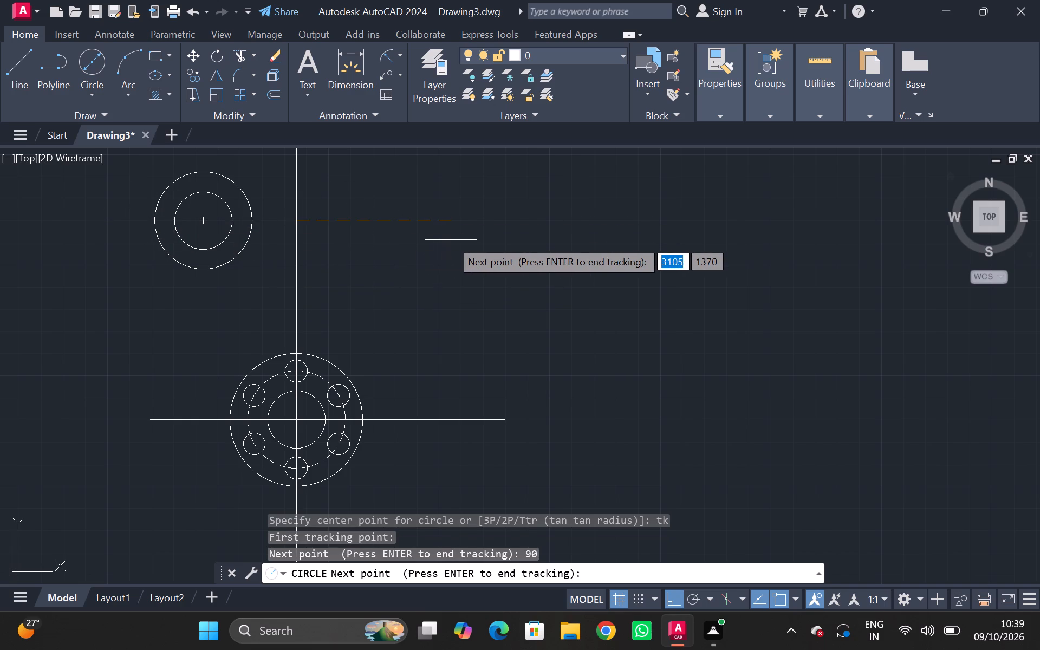
{"action": "type", "text": "30"}
{"action": "key", "text": "Return"}
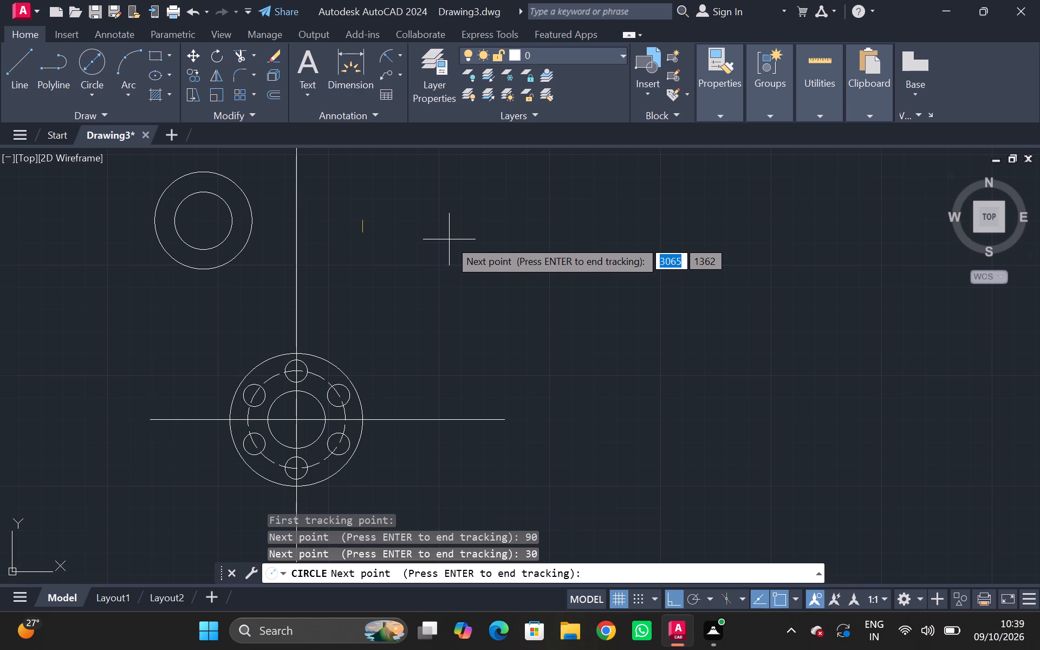
{"action": "key", "text": "Return"}
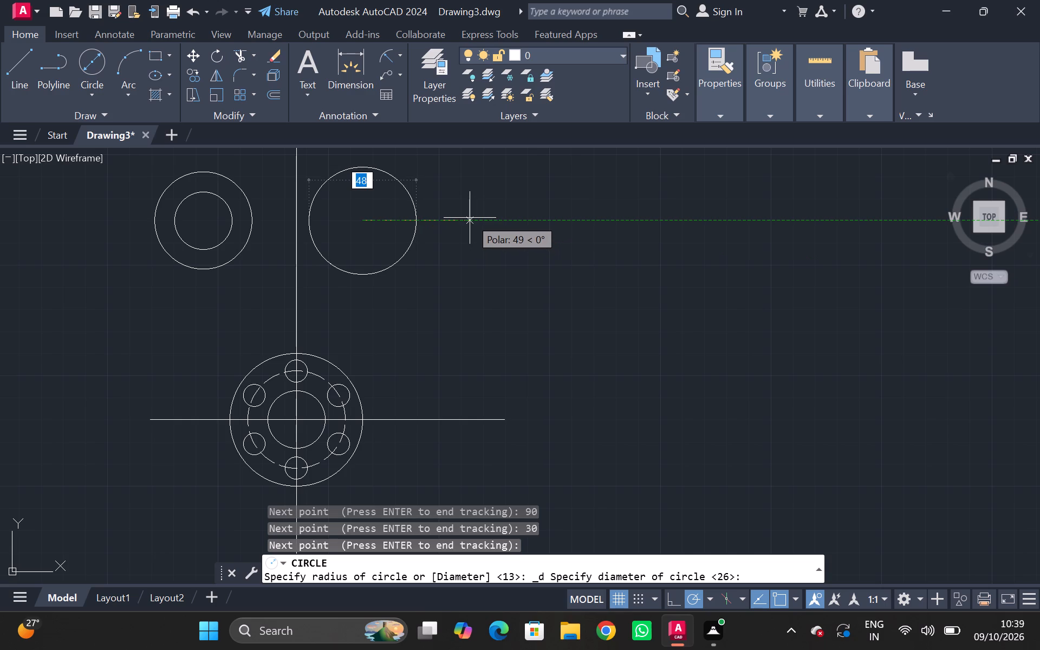
{"action": "type", "text": "44"}
{"action": "key", "text": "Return"}
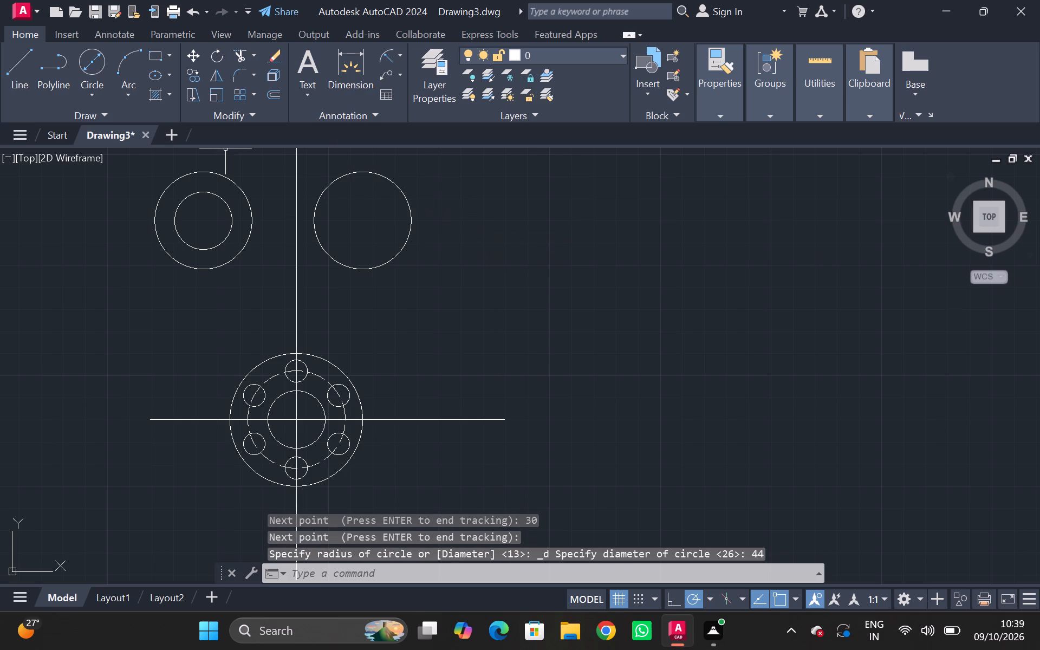
Add a concentric circle of diameter 26 inside the new circle right of the vertical centre line.
{"action": "left_click", "coordinate": [95, 67]}
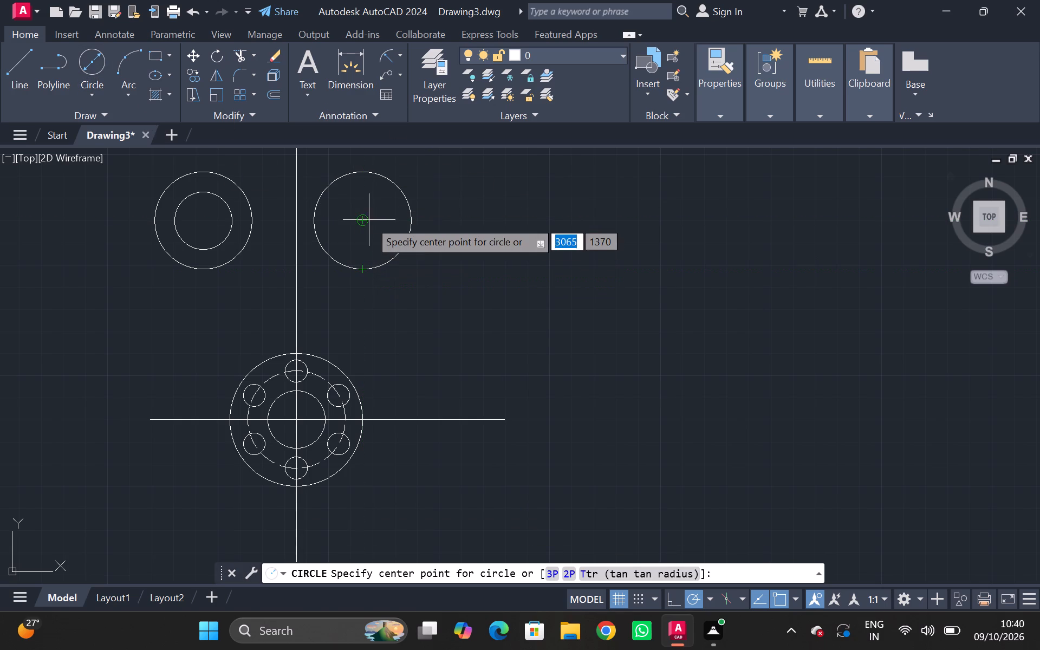
{"action": "left_click", "coordinate": [361, 218]}
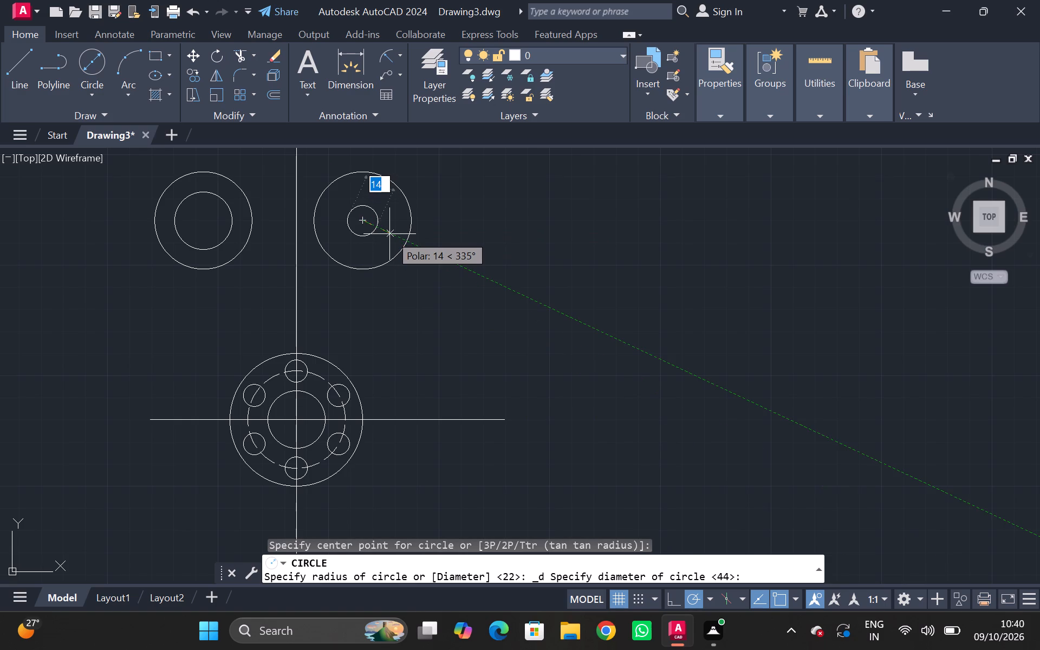
{"action": "type", "text": "26"}
{"action": "key", "text": "Return"}
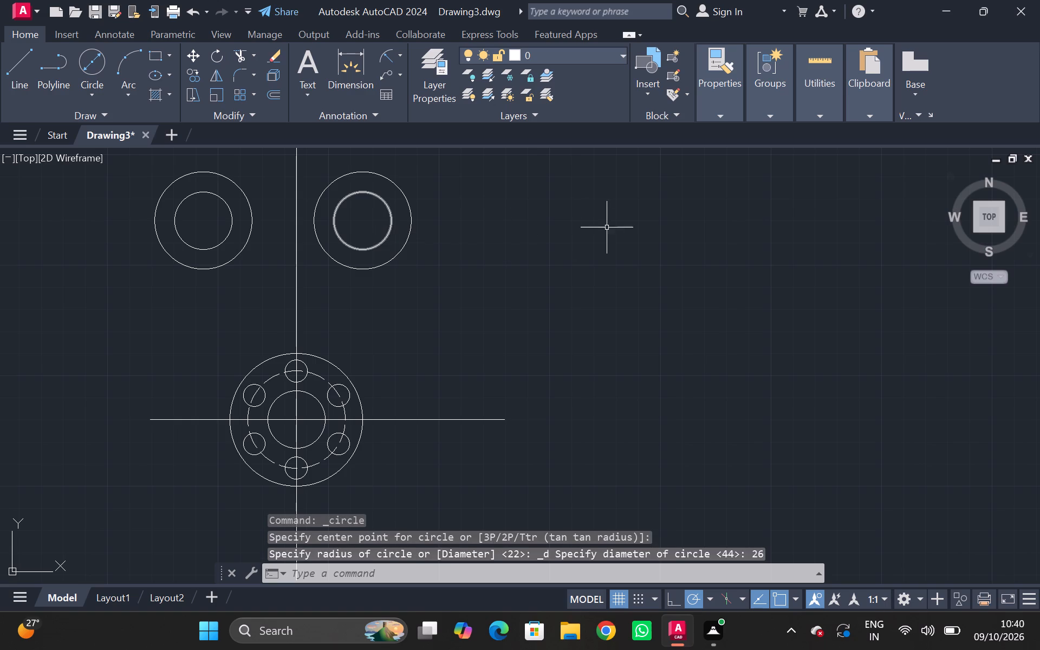
{"action": "left_click", "coordinate": [571, 244]}
{"action": "key", "text": "Escape"}
Match the flange's vertical and horizontal centre lines to the properties of the dashed bolt-hole circle.
{"action": "scroll", "coordinate": [453, 291], "scroll_direction": "down", "scroll_amount": 1}
{"action": "scroll", "coordinate": [452, 293], "scroll_direction": "up", "scroll_amount": 1}
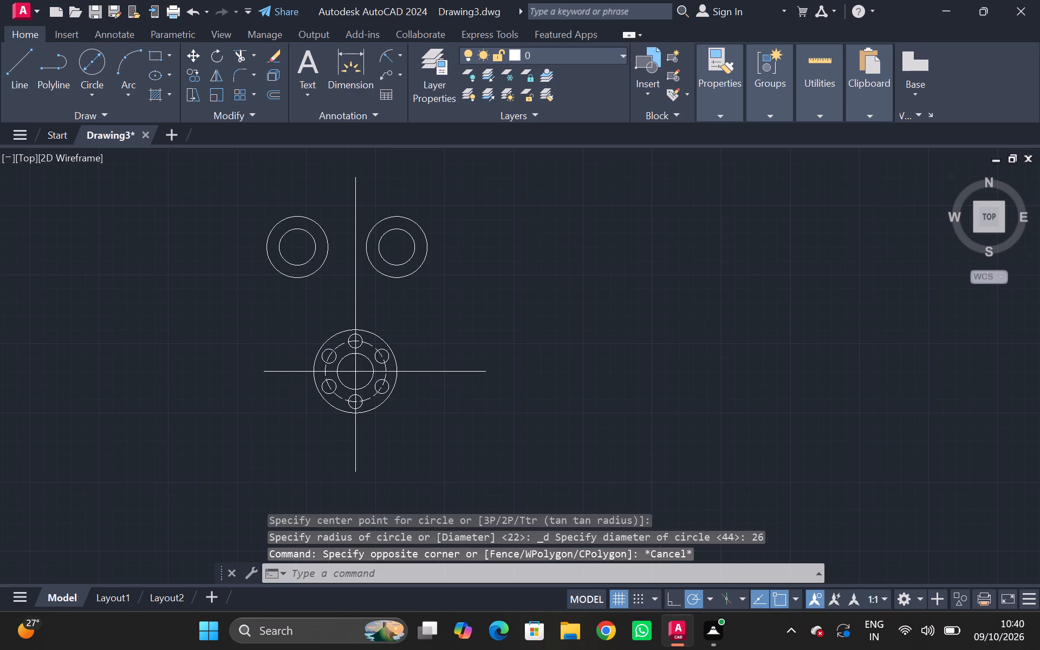
{"action": "scroll", "coordinate": [452, 293], "scroll_direction": "up", "scroll_amount": 1}
{"action": "scroll", "coordinate": [452, 293], "scroll_direction": "down", "scroll_amount": 2}
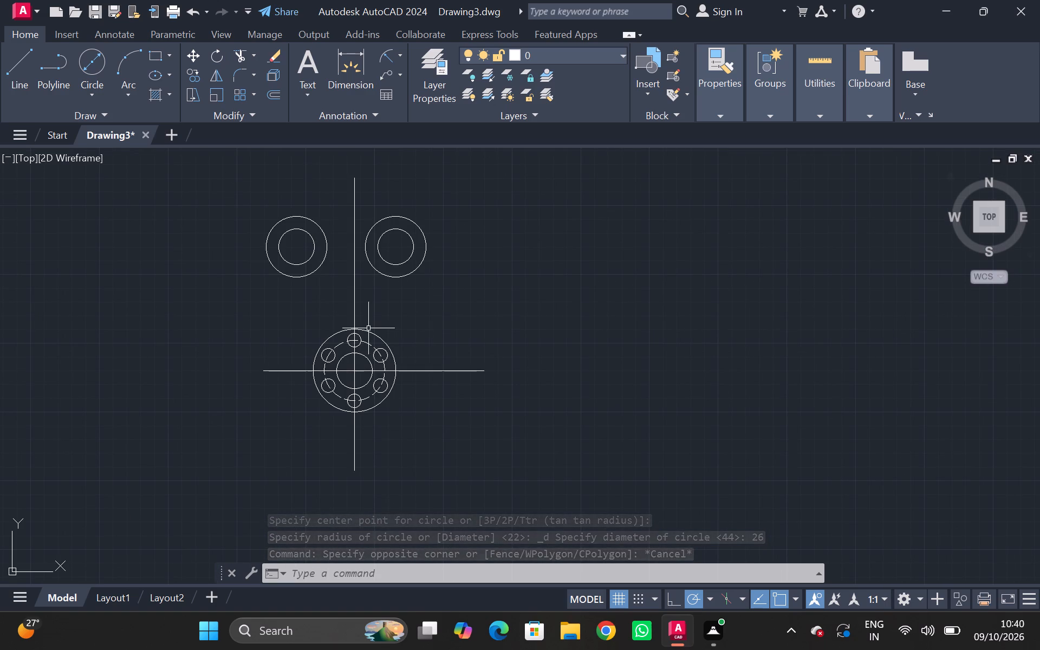
{"action": "scroll", "coordinate": [375, 322], "scroll_direction": "down", "scroll_amount": 1}
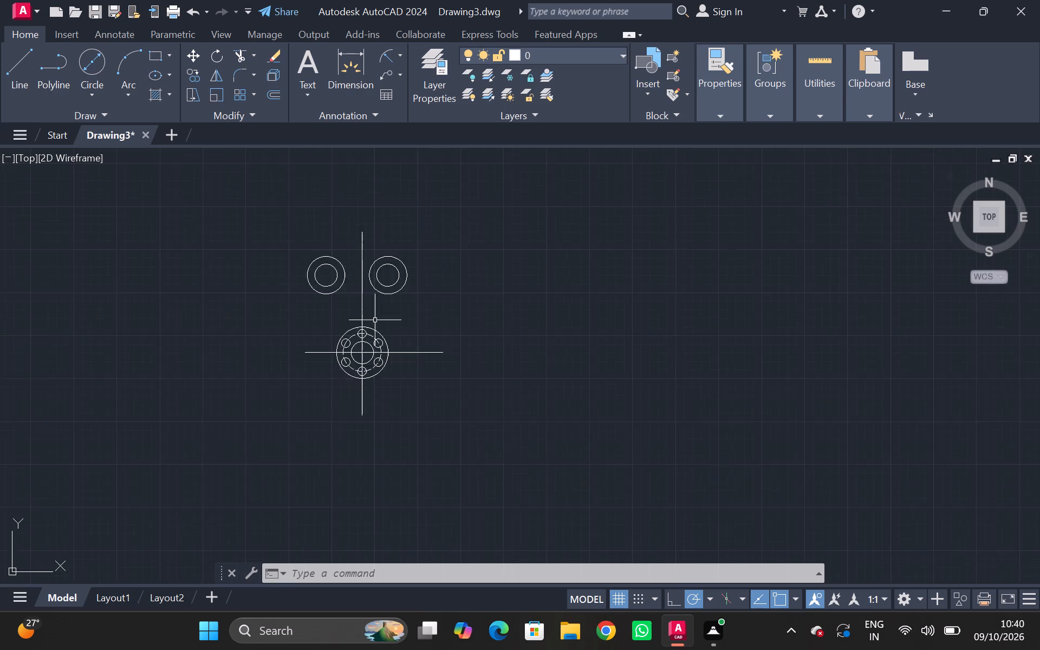
{"action": "scroll", "coordinate": [375, 320], "scroll_direction": "up", "scroll_amount": 2}
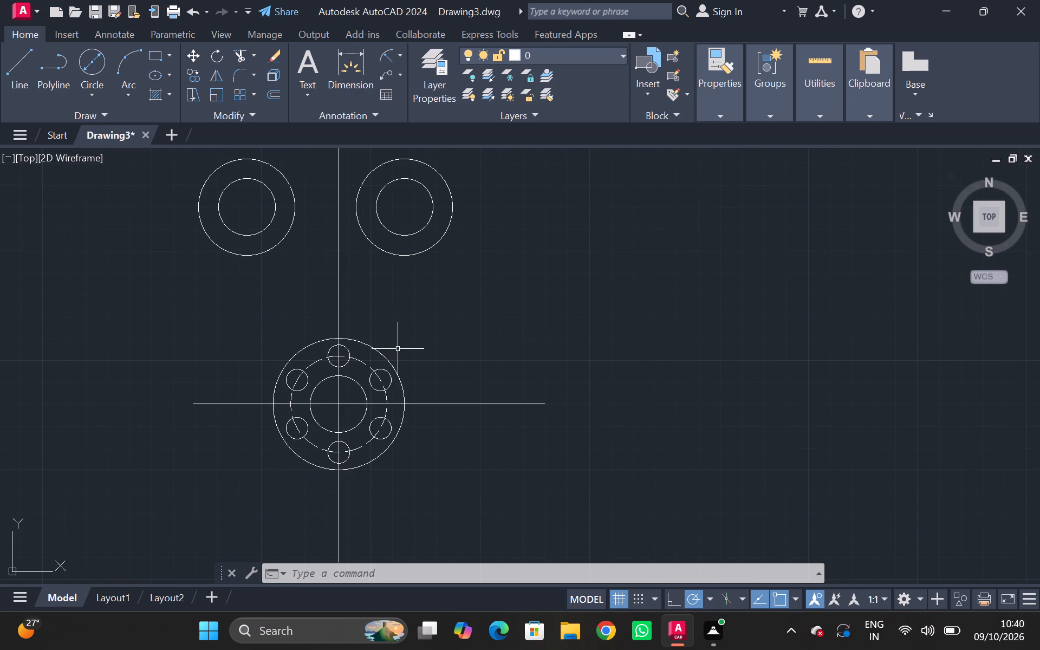
{"action": "type", "text": "ma"}
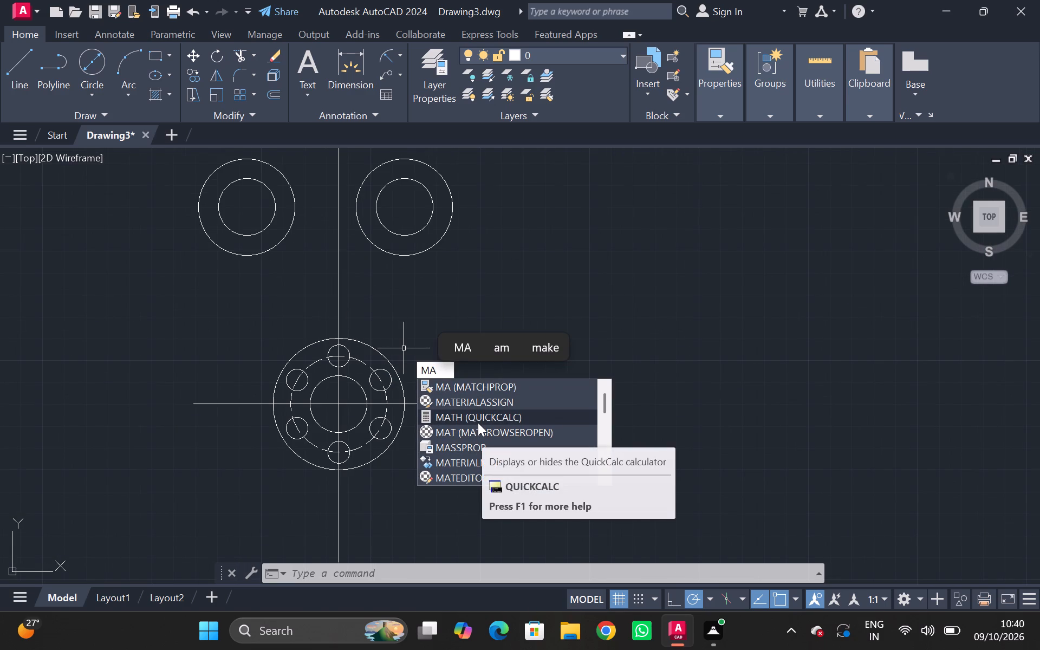
{"action": "left_click", "coordinate": [484, 383]}
{"action": "left_click", "coordinate": [365, 365]}
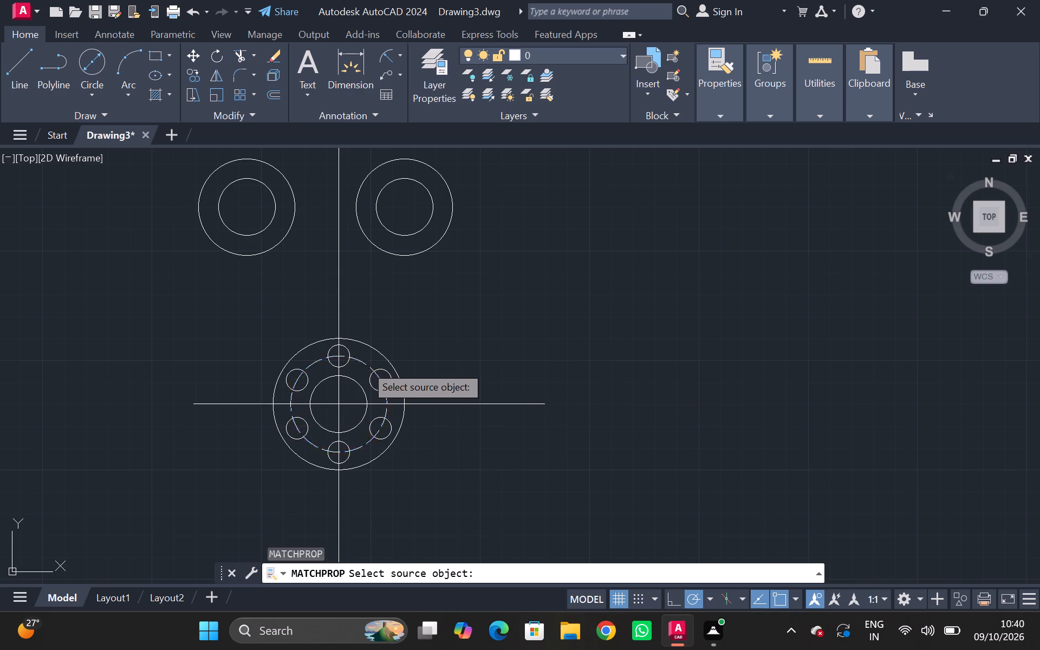
{"action": "left_click", "coordinate": [339, 307]}
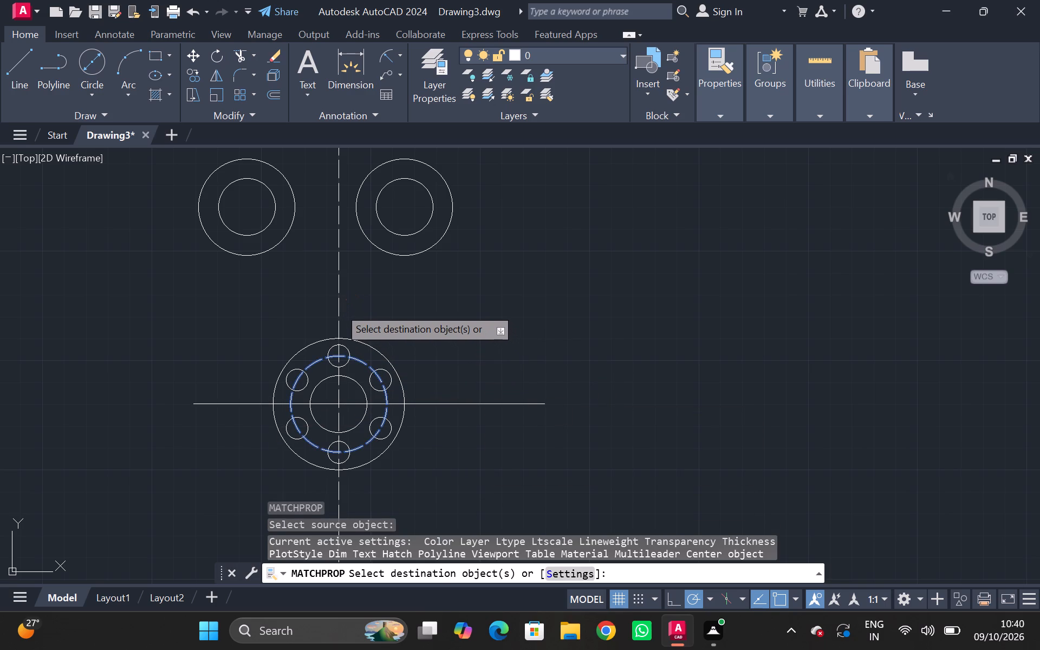
{"action": "left_click", "coordinate": [229, 405]}
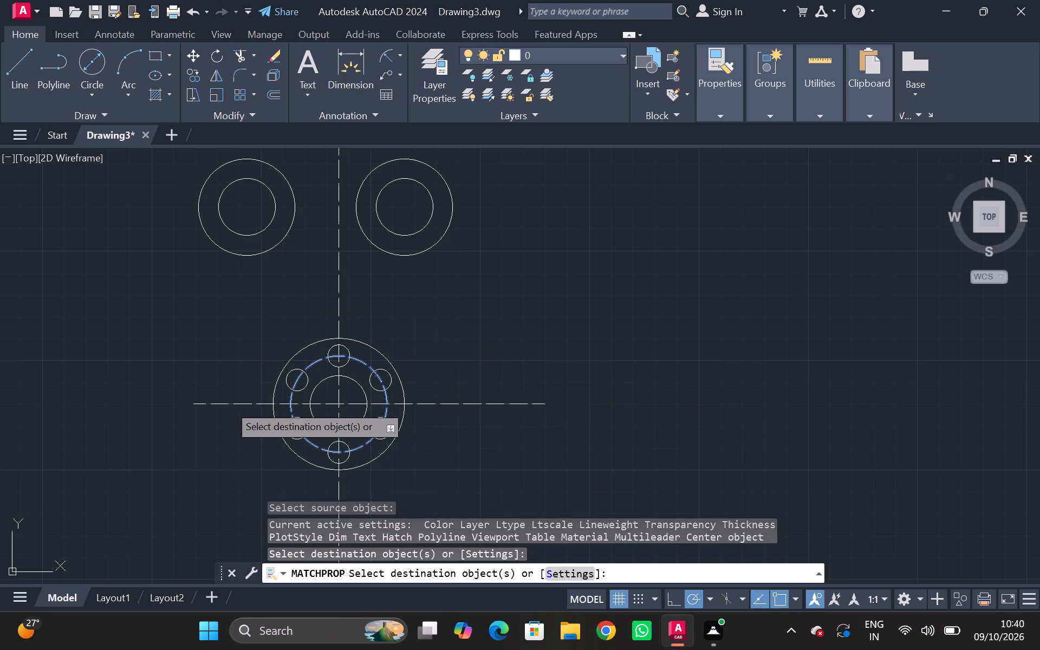
{"action": "key", "text": "Escape"}
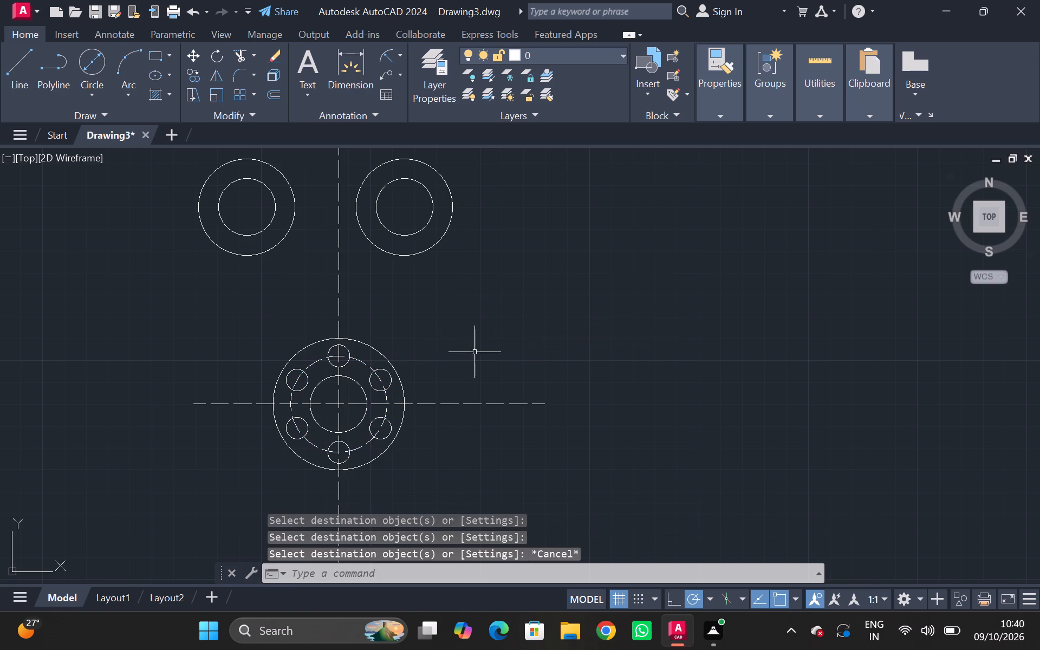
Draw a three-point circle through the upper-left outer circle's left quadrant and the flange's bottom quadrant, with the third point 105 away at about 40°.
{"action": "scroll", "coordinate": [438, 318], "scroll_direction": "down", "scroll_amount": 1}
{"action": "scroll", "coordinate": [438, 318], "scroll_direction": "up", "scroll_amount": 1}
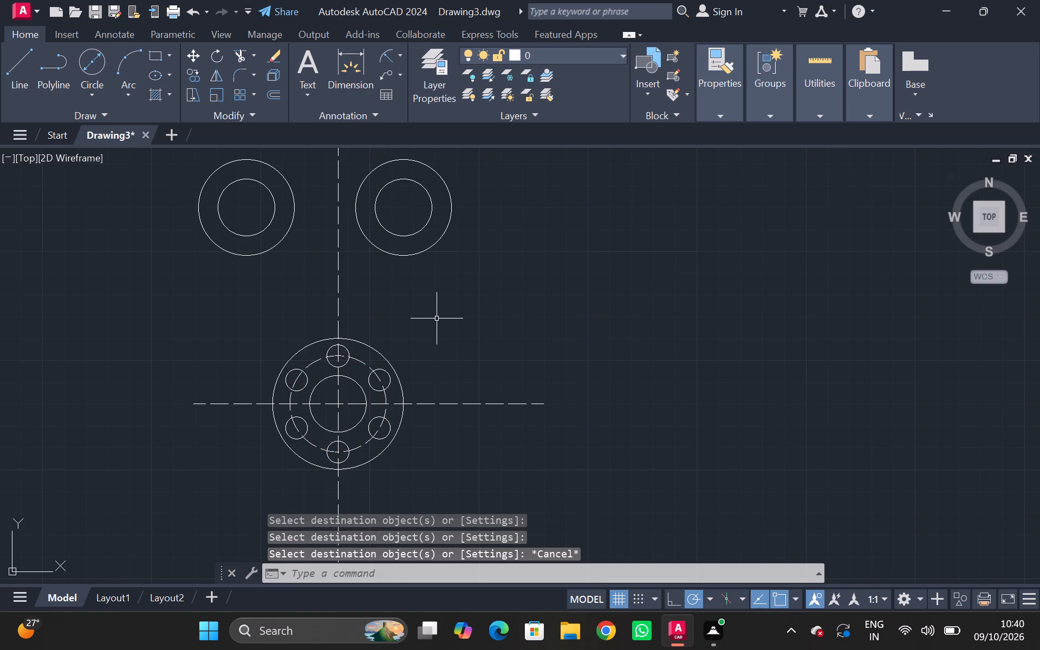
{"action": "scroll", "coordinate": [431, 319], "scroll_direction": "down", "scroll_amount": 1}
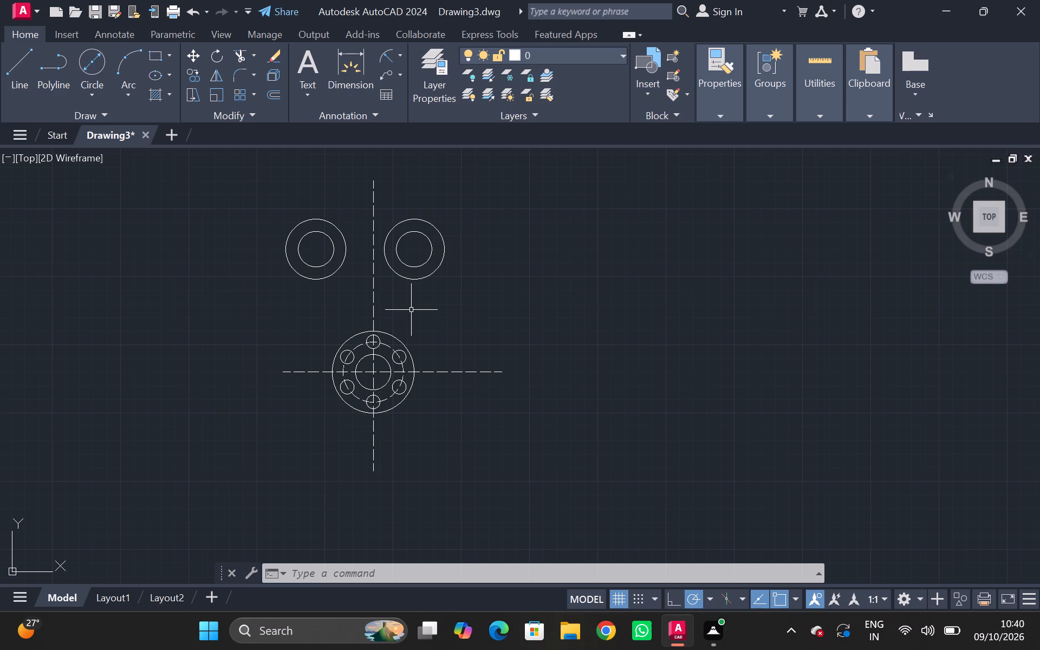
{"action": "left_click", "coordinate": [90, 93]}
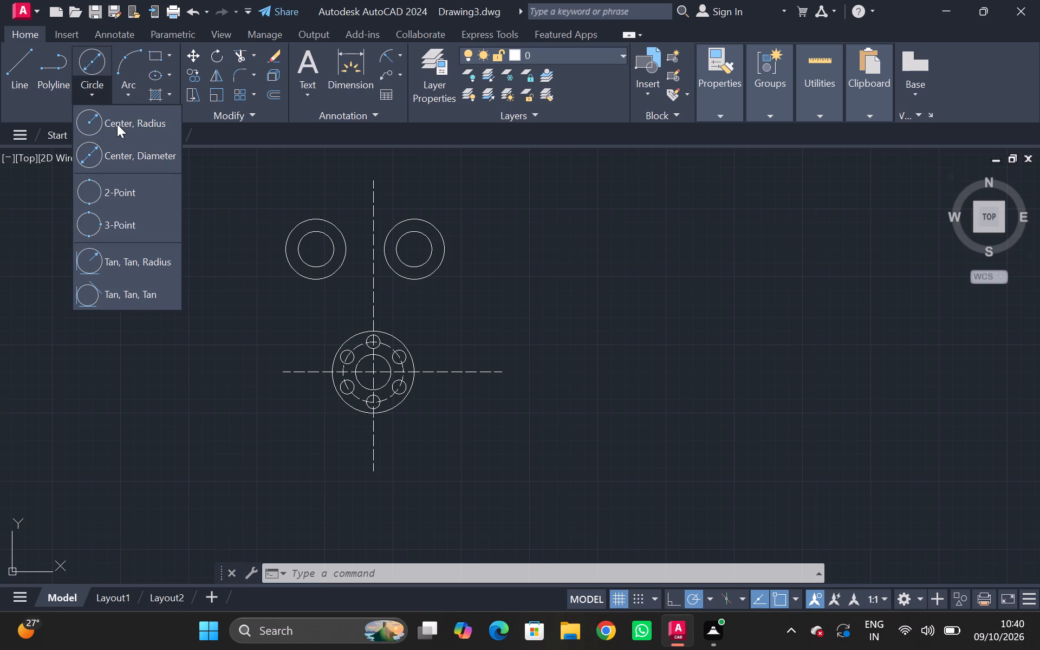
{"action": "left_click", "coordinate": [117, 124]}
{"action": "left_click", "coordinate": [85, 63]}
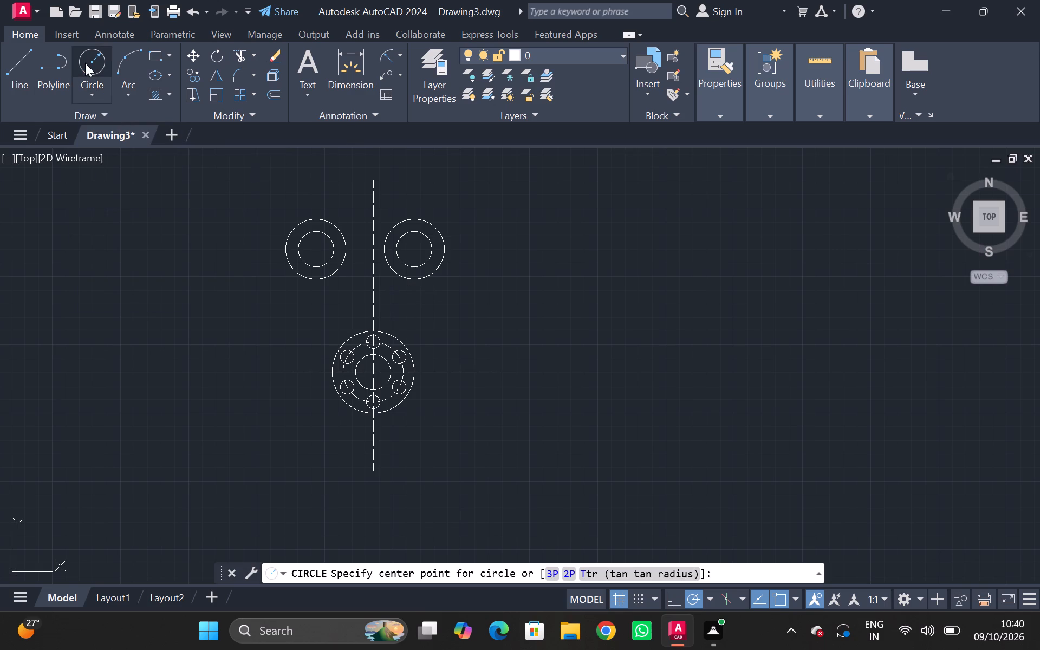
{"action": "left_click", "coordinate": [555, 570]}
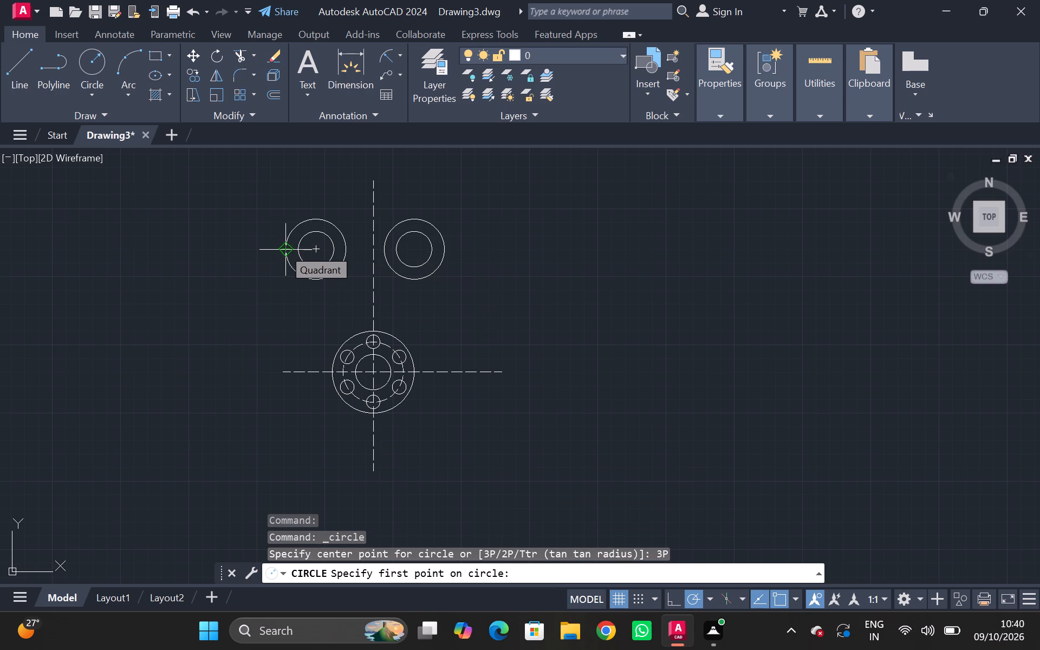
{"action": "left_click", "coordinate": [283, 248]}
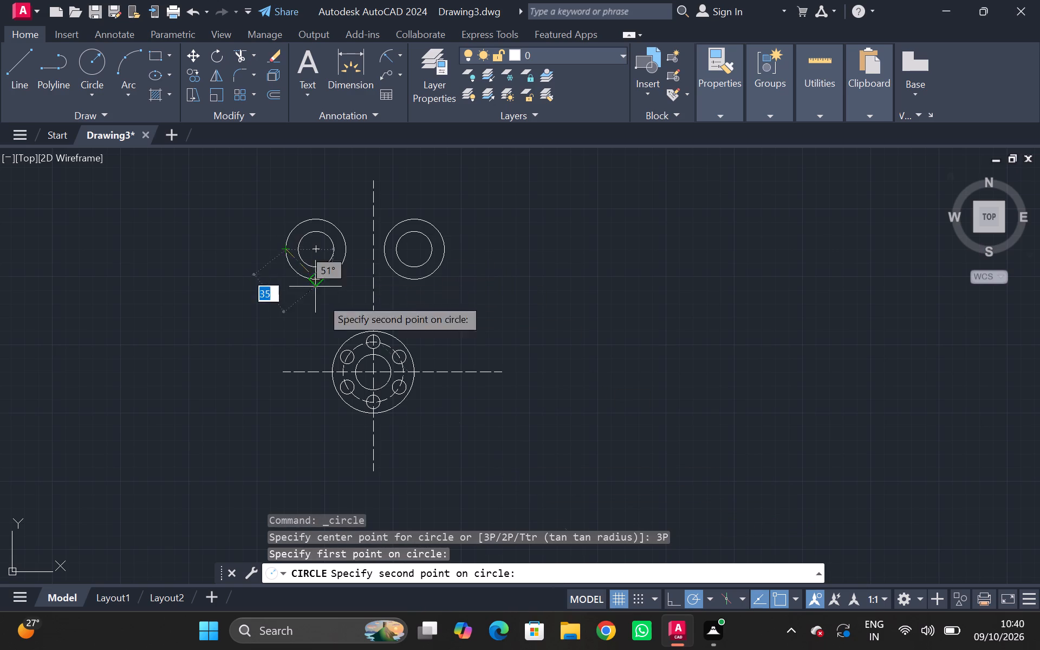
{"action": "left_click", "coordinate": [376, 417]}
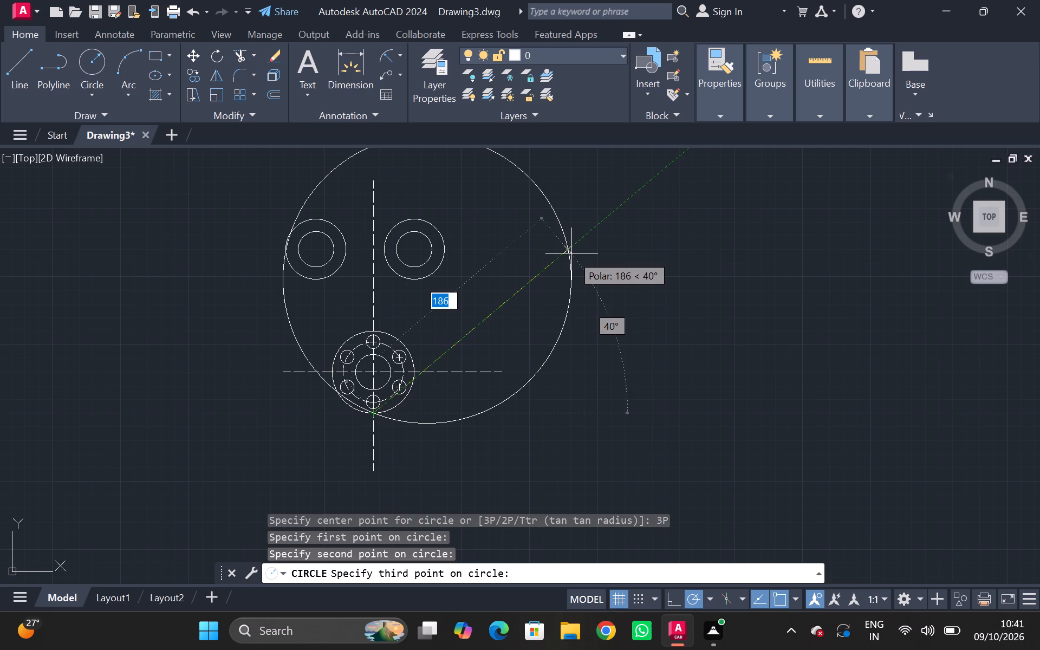
{"action": "key", "text": "1"}
{"action": "type", "text": "05"}
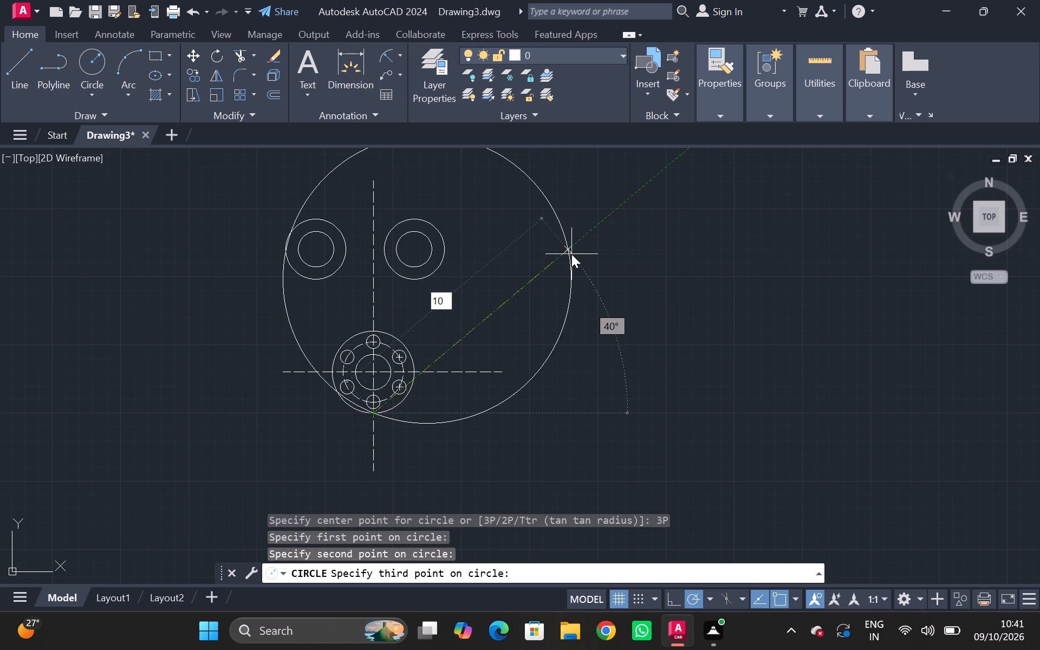
{"action": "key", "text": "Return"}
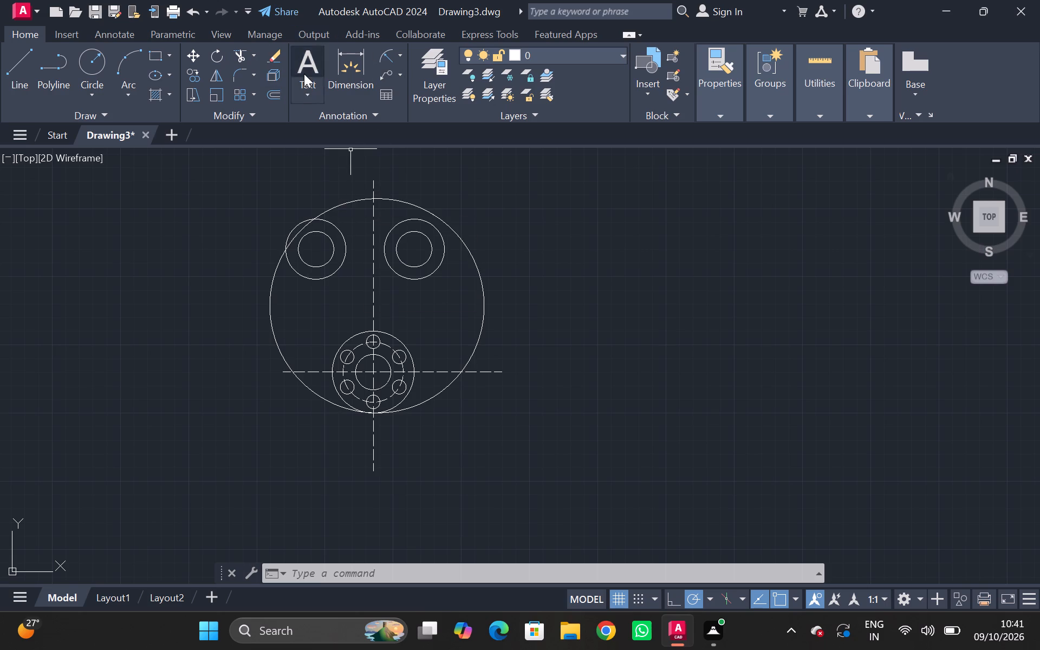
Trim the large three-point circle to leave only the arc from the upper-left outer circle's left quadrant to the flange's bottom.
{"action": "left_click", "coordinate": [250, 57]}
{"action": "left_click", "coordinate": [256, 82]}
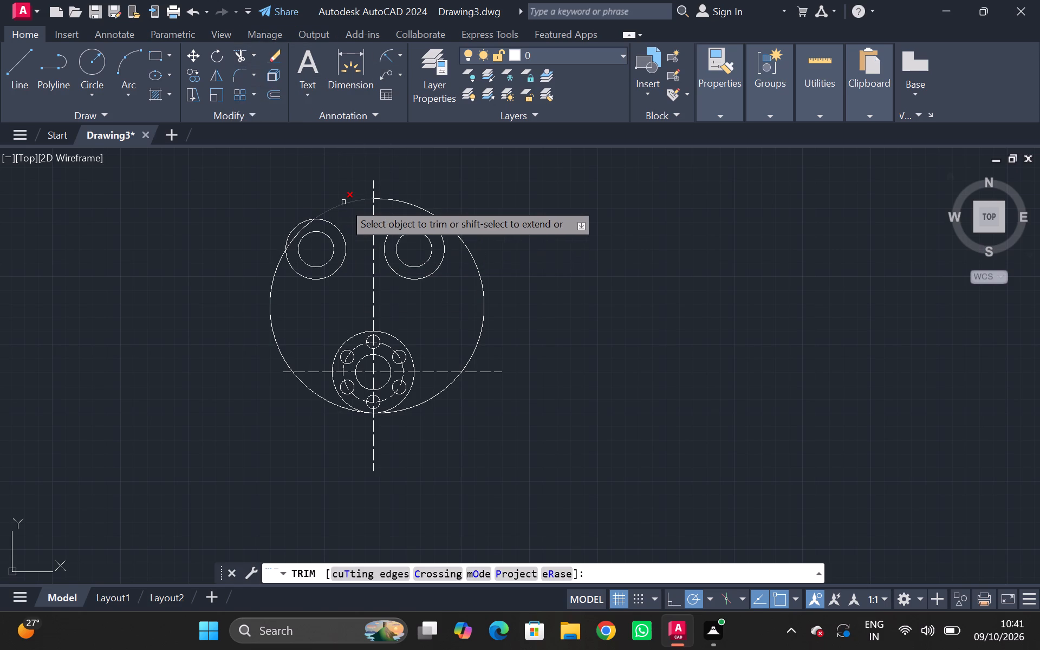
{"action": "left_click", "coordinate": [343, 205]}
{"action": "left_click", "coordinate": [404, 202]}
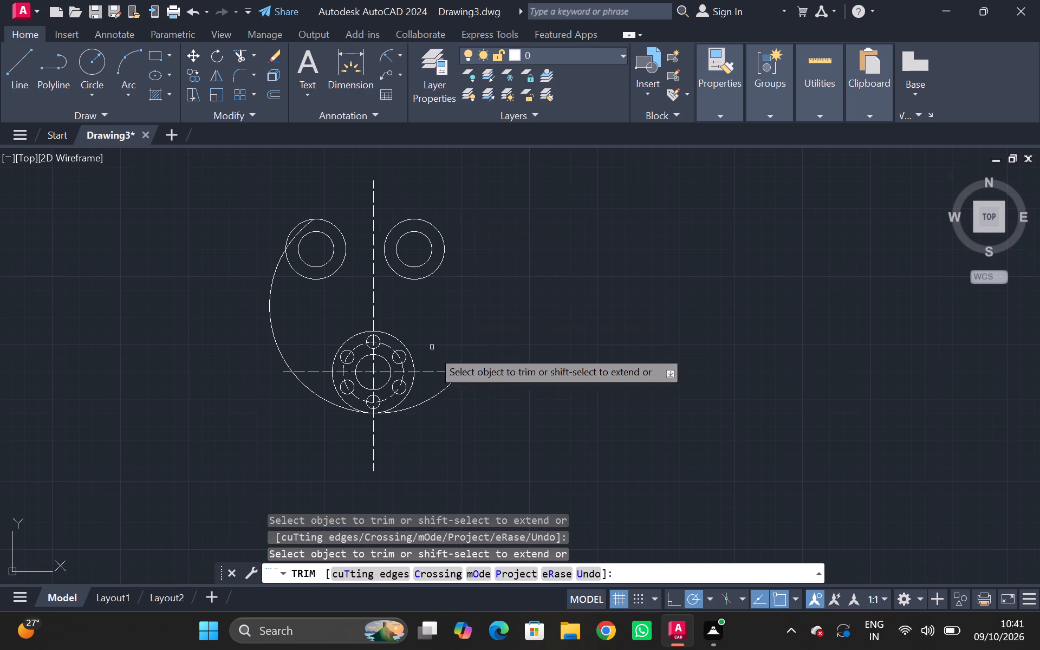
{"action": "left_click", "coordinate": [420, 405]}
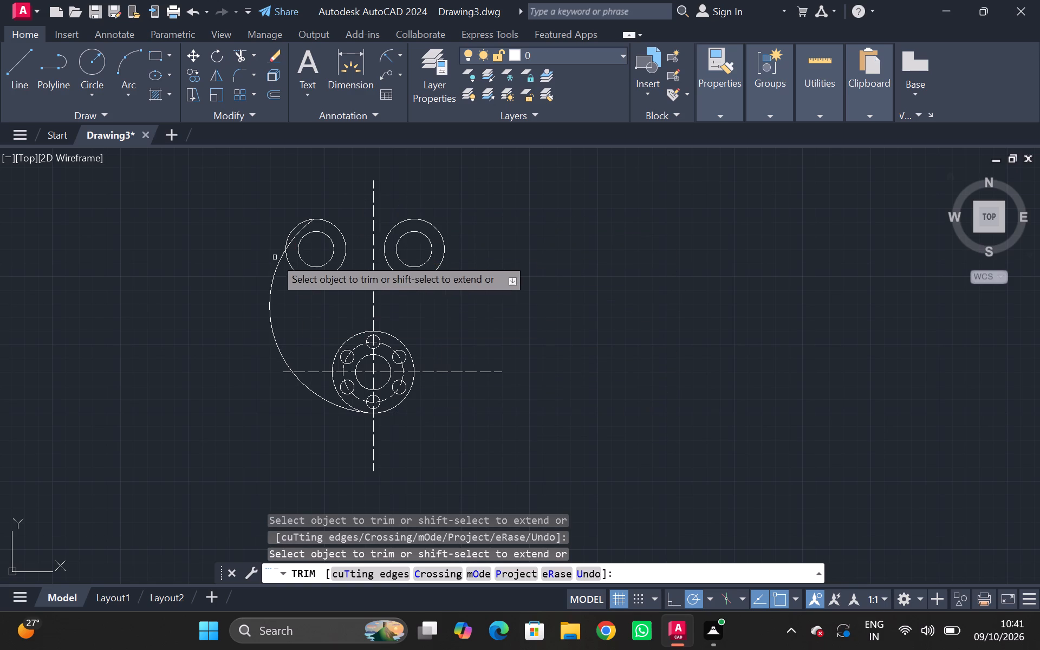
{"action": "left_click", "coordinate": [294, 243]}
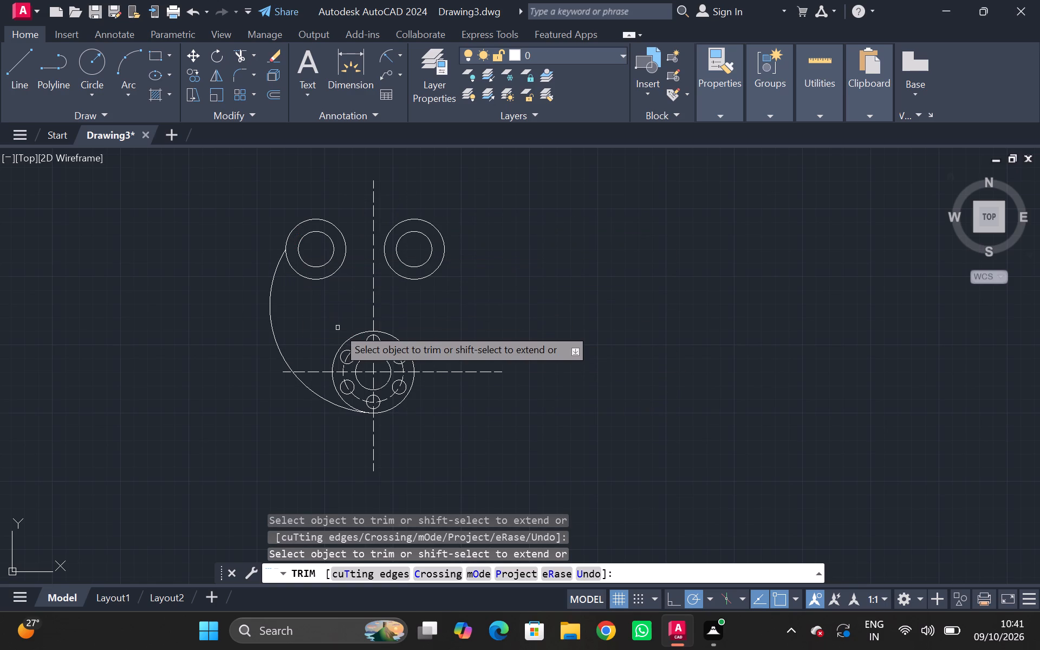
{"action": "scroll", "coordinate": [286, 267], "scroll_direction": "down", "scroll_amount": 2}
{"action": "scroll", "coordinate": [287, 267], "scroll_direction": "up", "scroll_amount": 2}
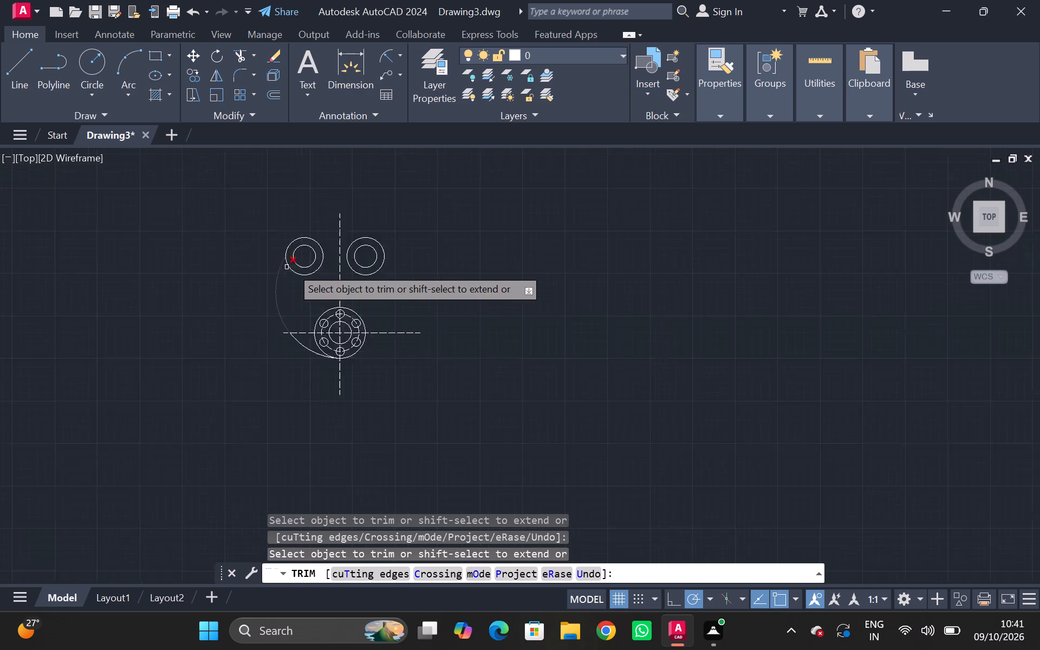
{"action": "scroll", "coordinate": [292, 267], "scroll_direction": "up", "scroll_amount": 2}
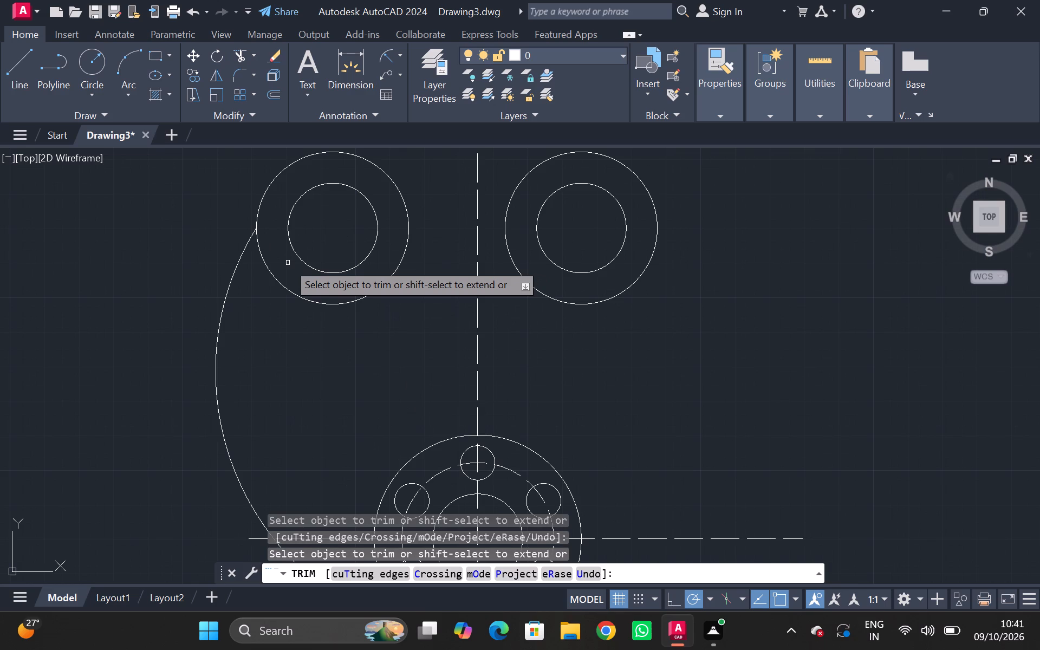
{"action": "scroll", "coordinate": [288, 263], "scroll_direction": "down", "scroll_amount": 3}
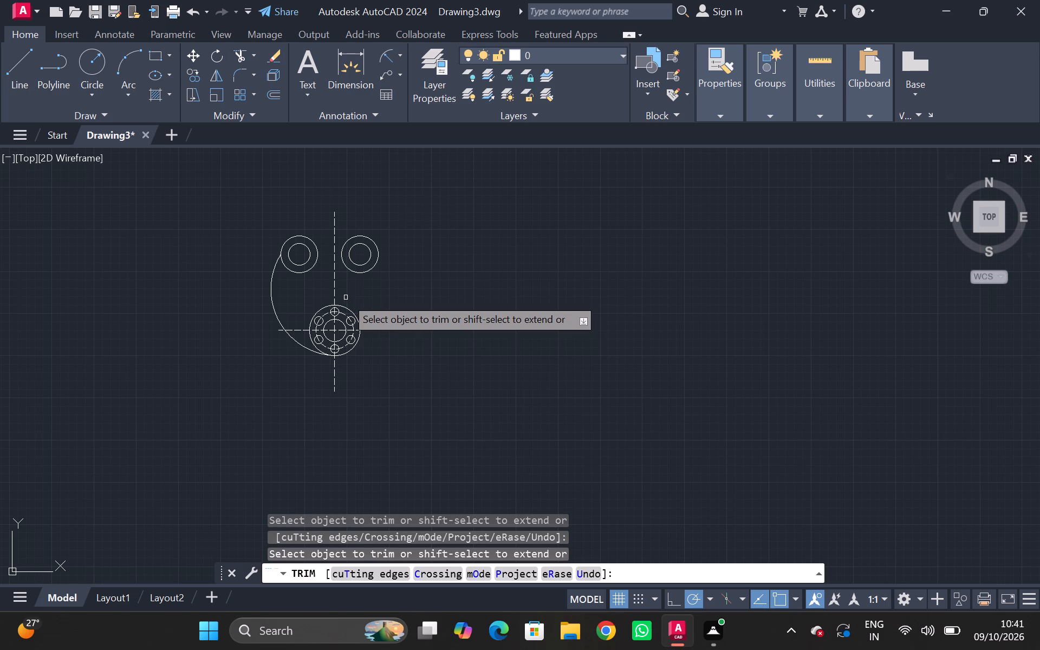
Undo the trims and the large three-point circle, leaving the flange, its centre lines and the two concentric circle pairs.
{"action": "key", "text": "ctrl+z"}
{"action": "key", "text": "ctrl+z"}
{"action": "key", "text": "ctrl+z"}
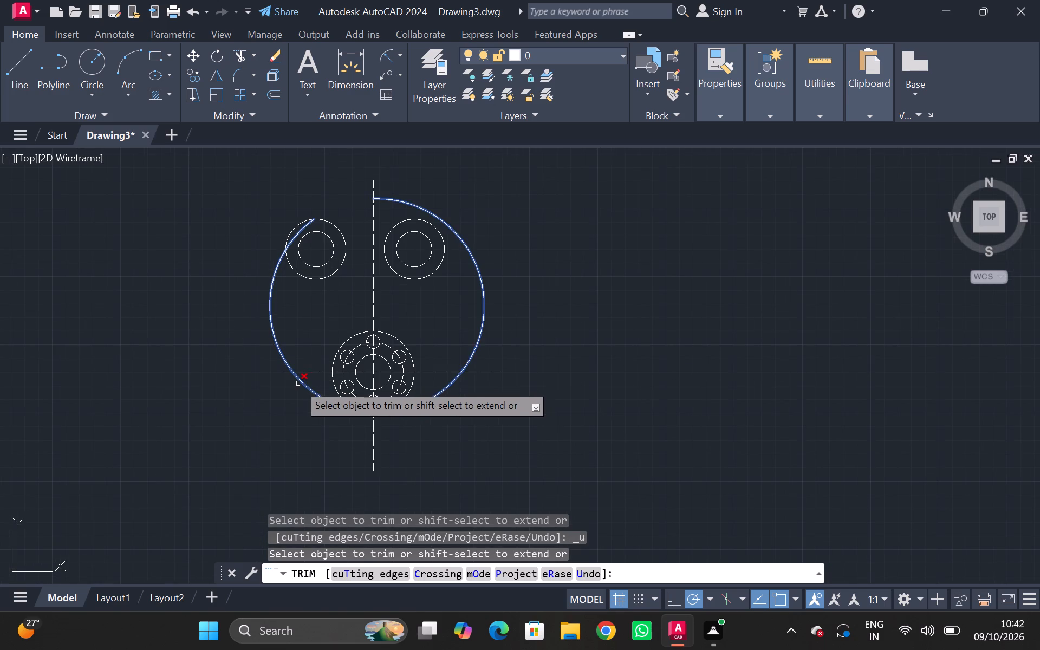
{"action": "key", "text": "ctrl+z"}
{"action": "key", "text": "ctrl+z"}
{"action": "key", "text": "ctrl+z"}
{"action": "key", "text": "ctrl+z"}
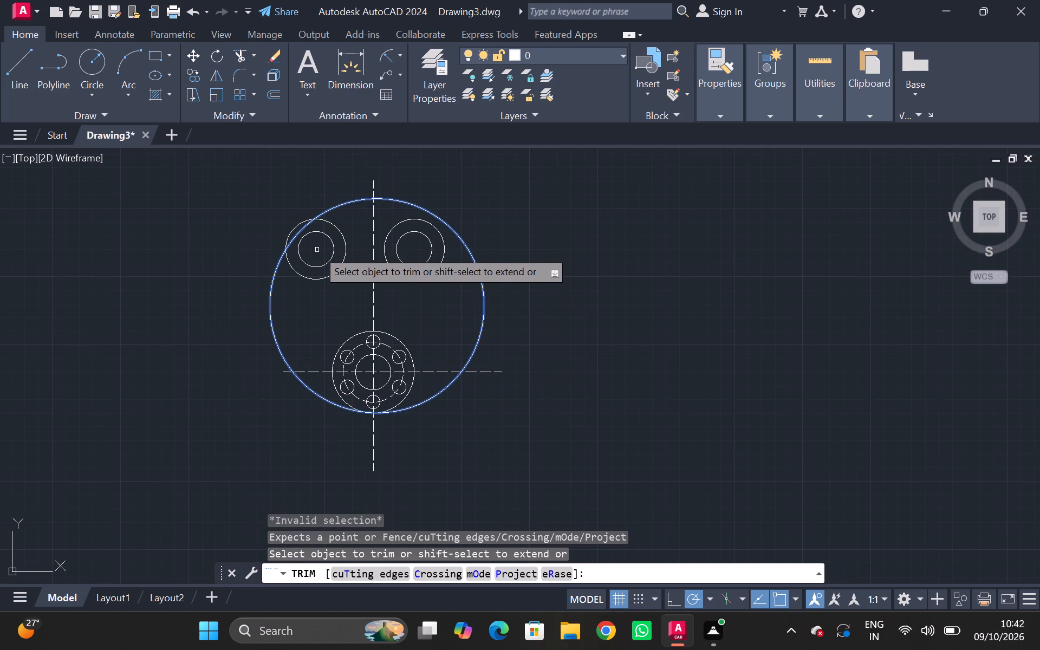
{"action": "key", "text": "Escape"}
{"action": "key", "text": "ctrl+z"}
{"action": "key", "text": "ctrl+z"}
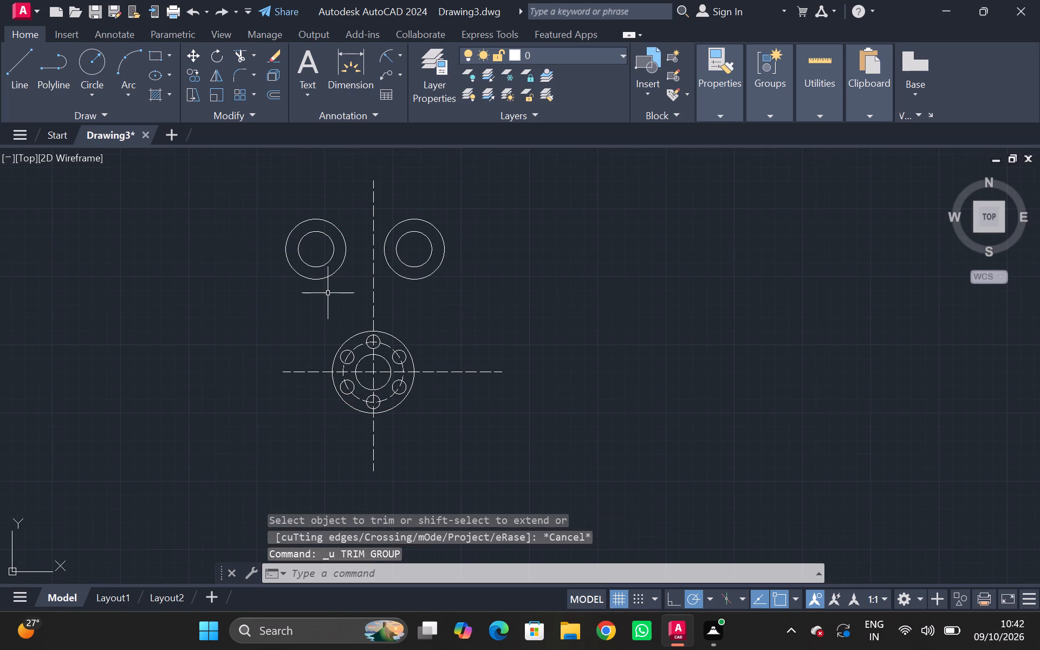
{"action": "key", "text": "ctrl+z"}
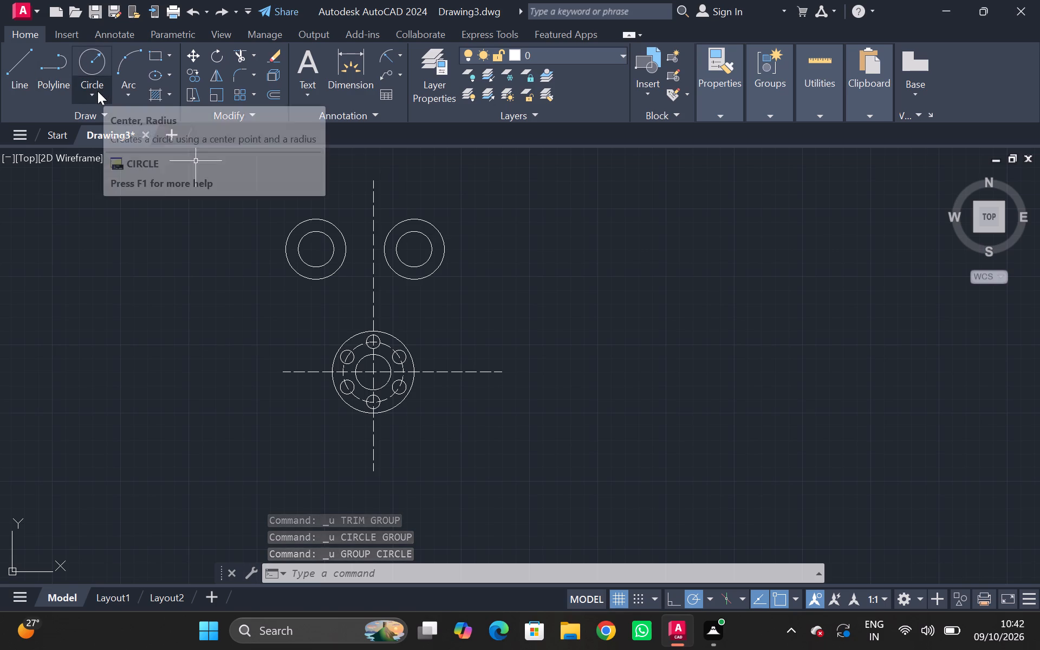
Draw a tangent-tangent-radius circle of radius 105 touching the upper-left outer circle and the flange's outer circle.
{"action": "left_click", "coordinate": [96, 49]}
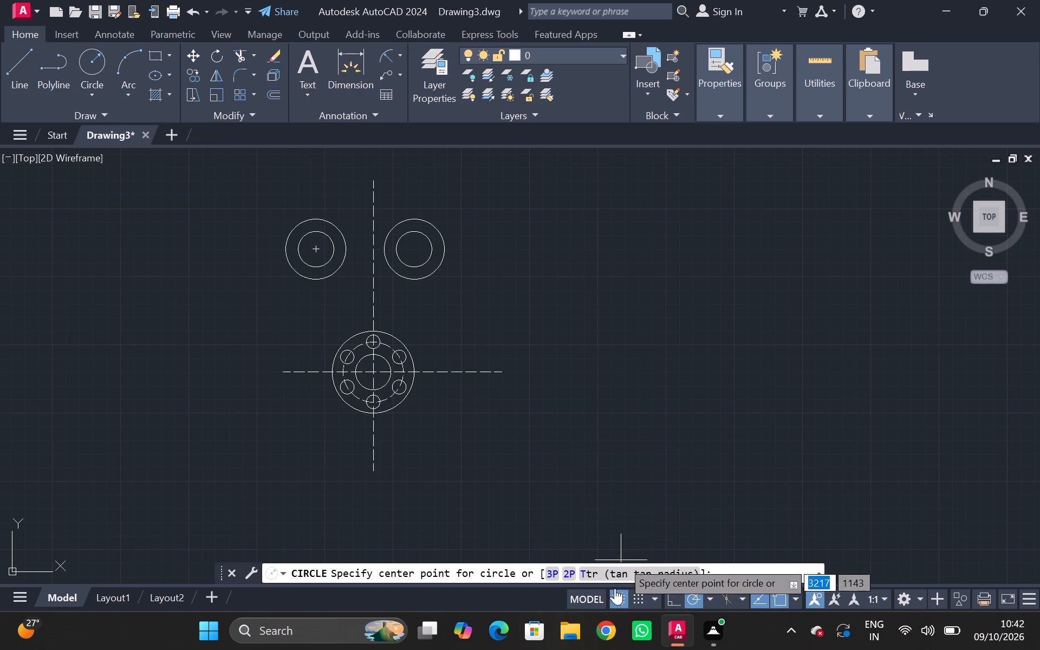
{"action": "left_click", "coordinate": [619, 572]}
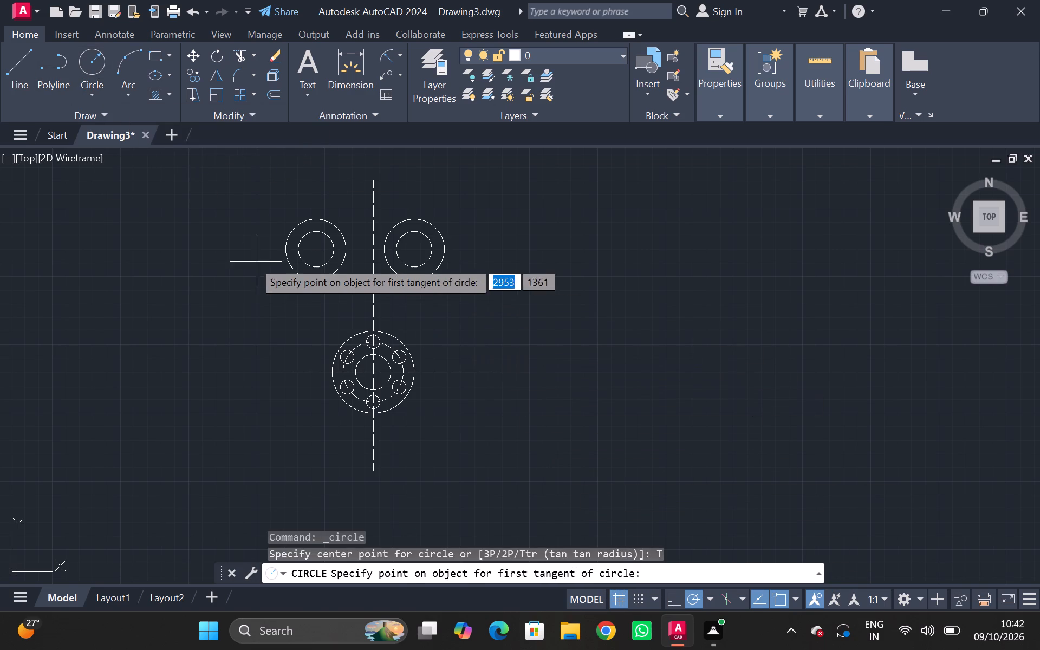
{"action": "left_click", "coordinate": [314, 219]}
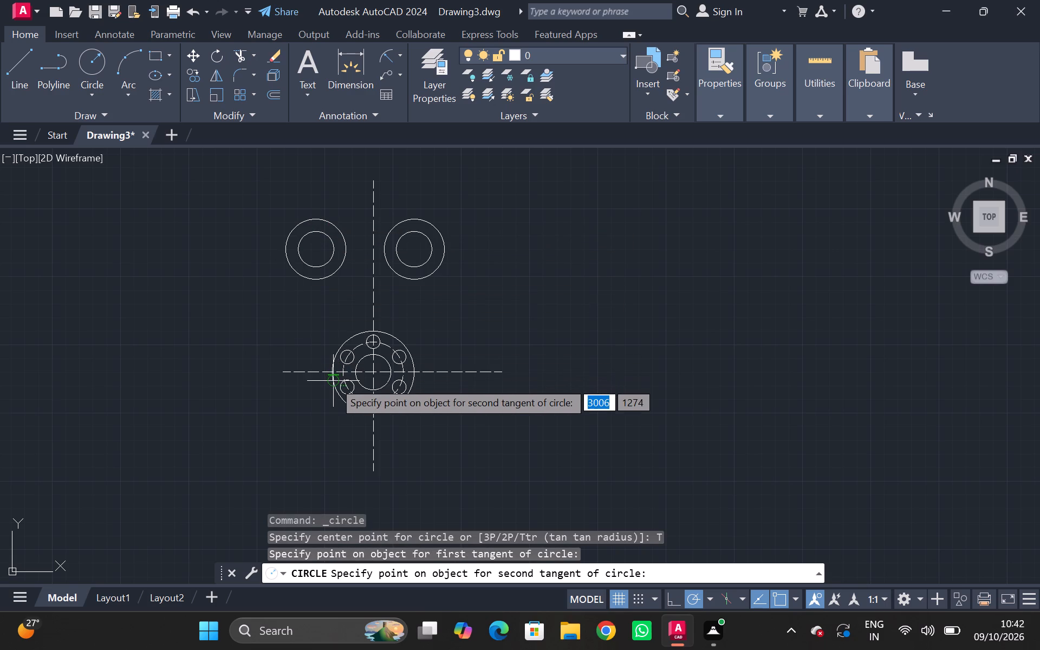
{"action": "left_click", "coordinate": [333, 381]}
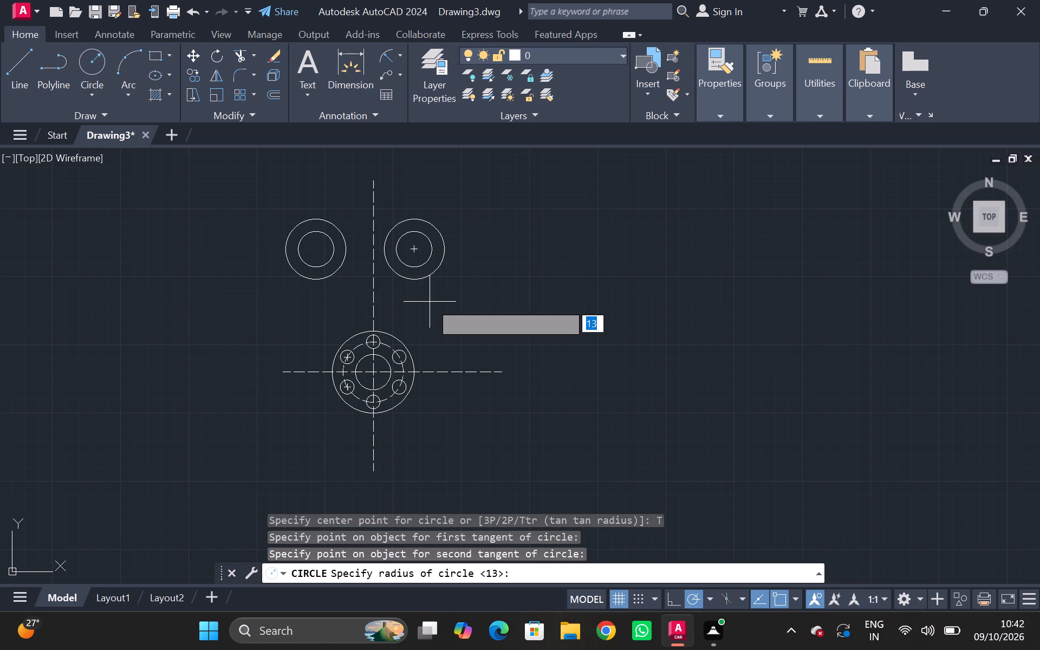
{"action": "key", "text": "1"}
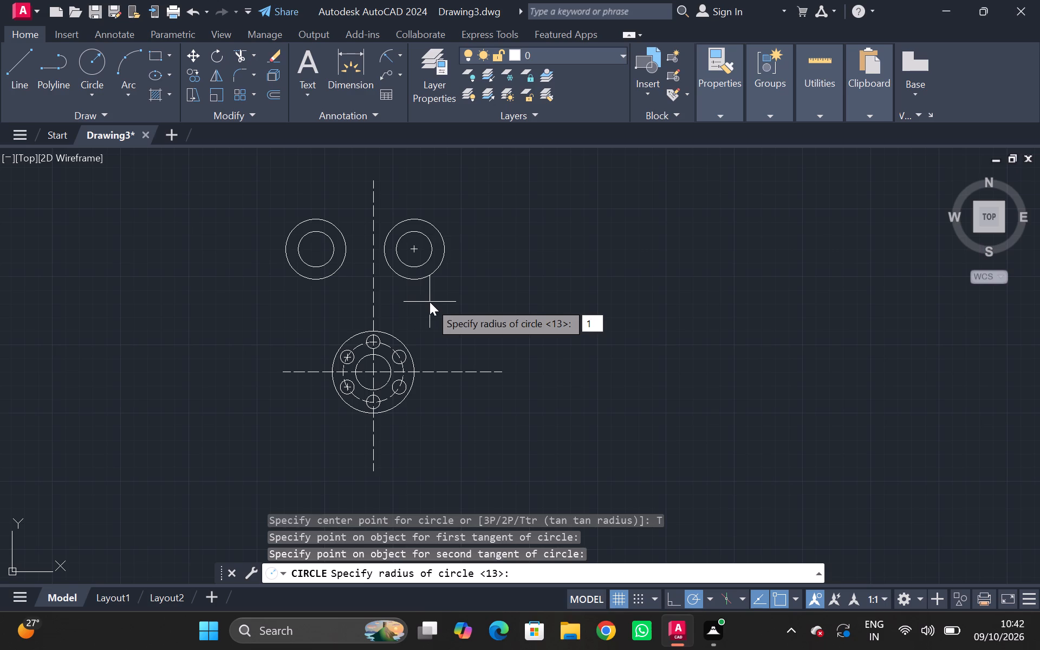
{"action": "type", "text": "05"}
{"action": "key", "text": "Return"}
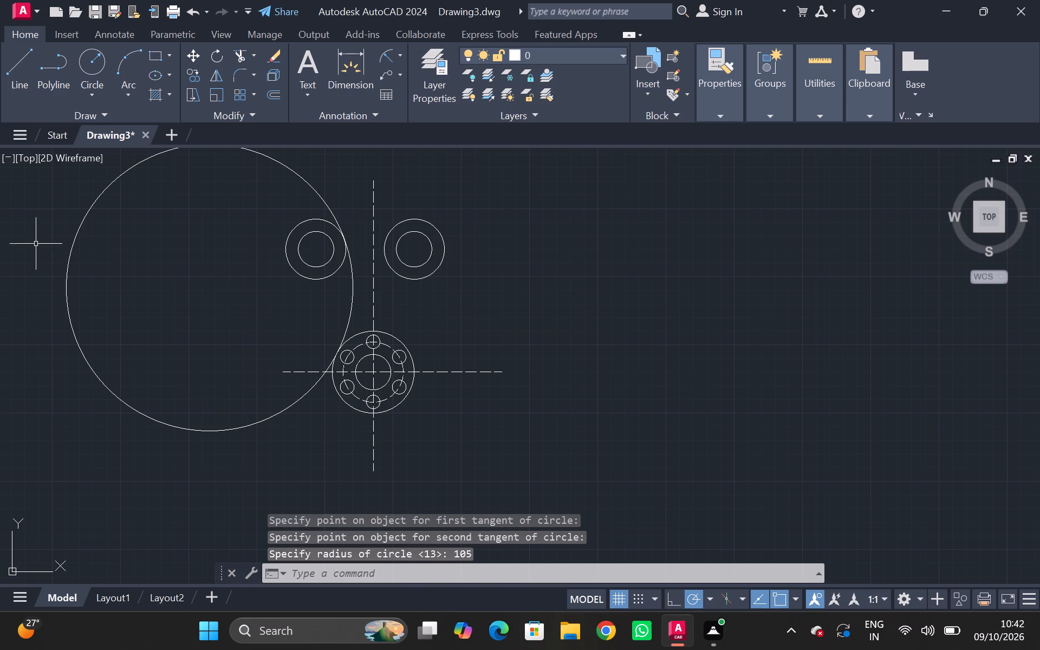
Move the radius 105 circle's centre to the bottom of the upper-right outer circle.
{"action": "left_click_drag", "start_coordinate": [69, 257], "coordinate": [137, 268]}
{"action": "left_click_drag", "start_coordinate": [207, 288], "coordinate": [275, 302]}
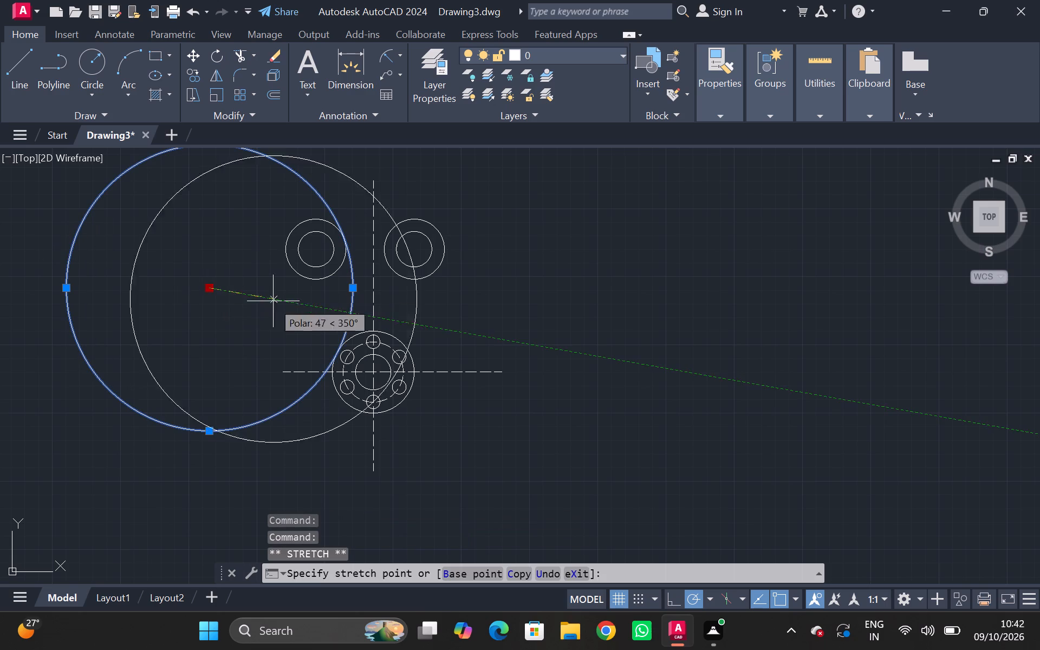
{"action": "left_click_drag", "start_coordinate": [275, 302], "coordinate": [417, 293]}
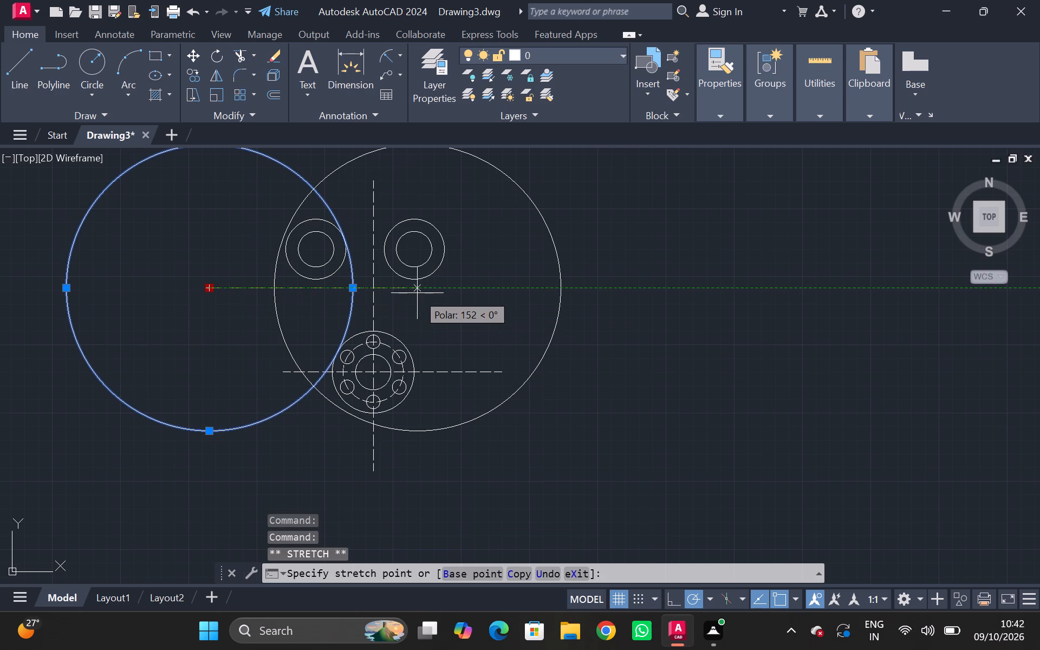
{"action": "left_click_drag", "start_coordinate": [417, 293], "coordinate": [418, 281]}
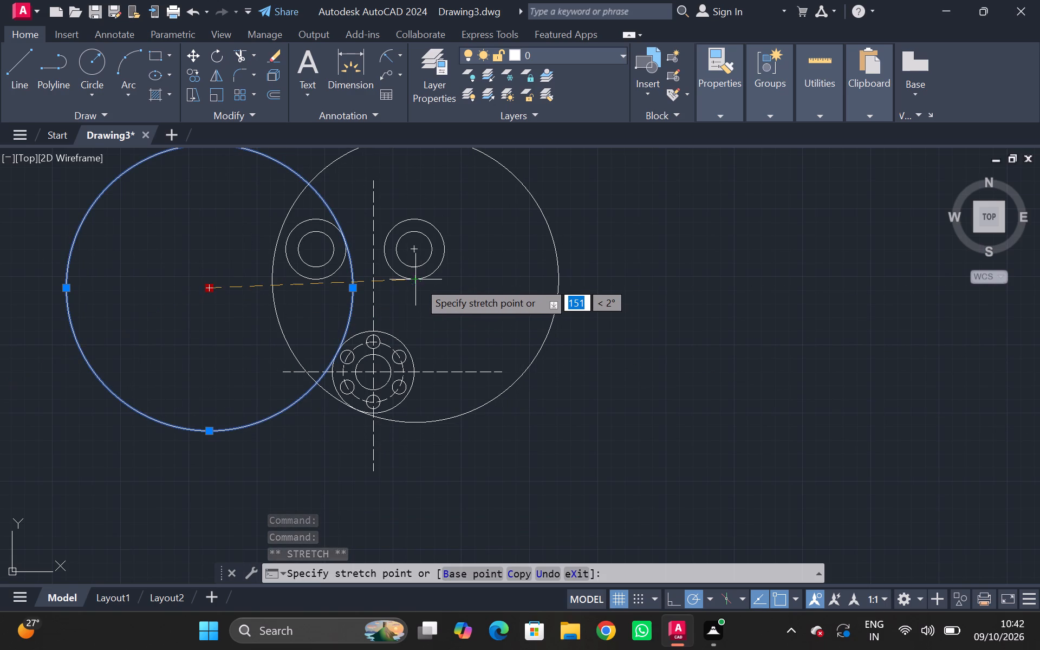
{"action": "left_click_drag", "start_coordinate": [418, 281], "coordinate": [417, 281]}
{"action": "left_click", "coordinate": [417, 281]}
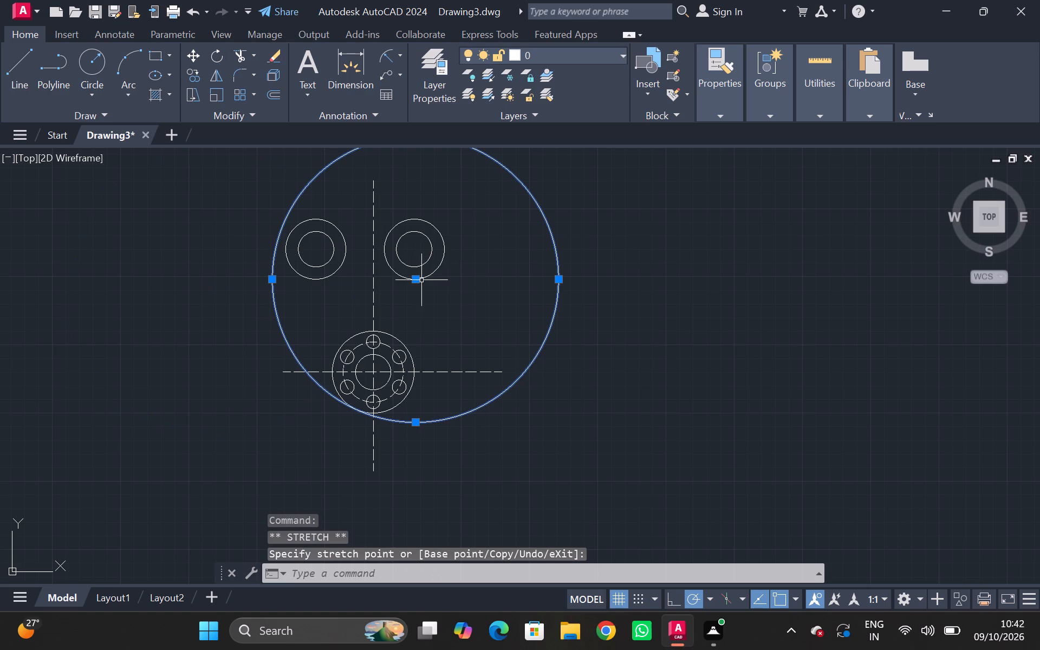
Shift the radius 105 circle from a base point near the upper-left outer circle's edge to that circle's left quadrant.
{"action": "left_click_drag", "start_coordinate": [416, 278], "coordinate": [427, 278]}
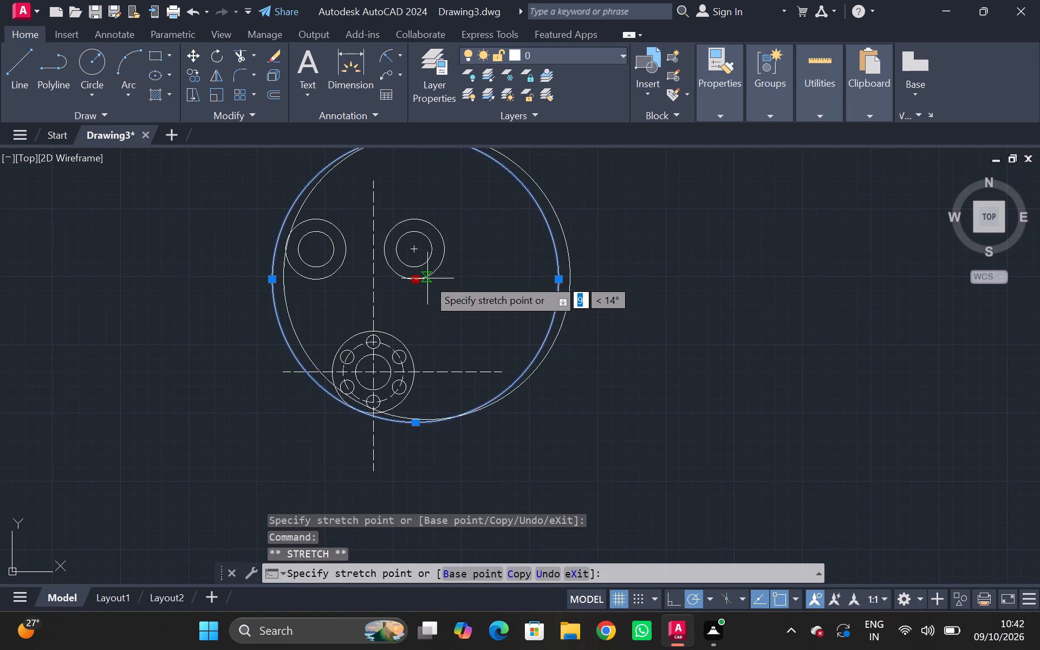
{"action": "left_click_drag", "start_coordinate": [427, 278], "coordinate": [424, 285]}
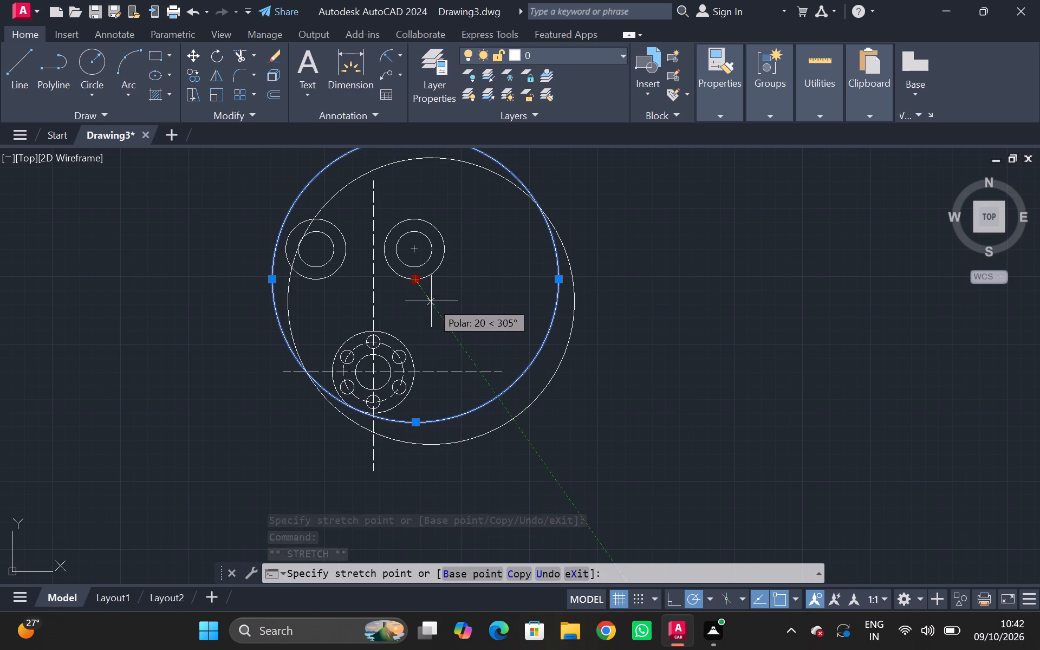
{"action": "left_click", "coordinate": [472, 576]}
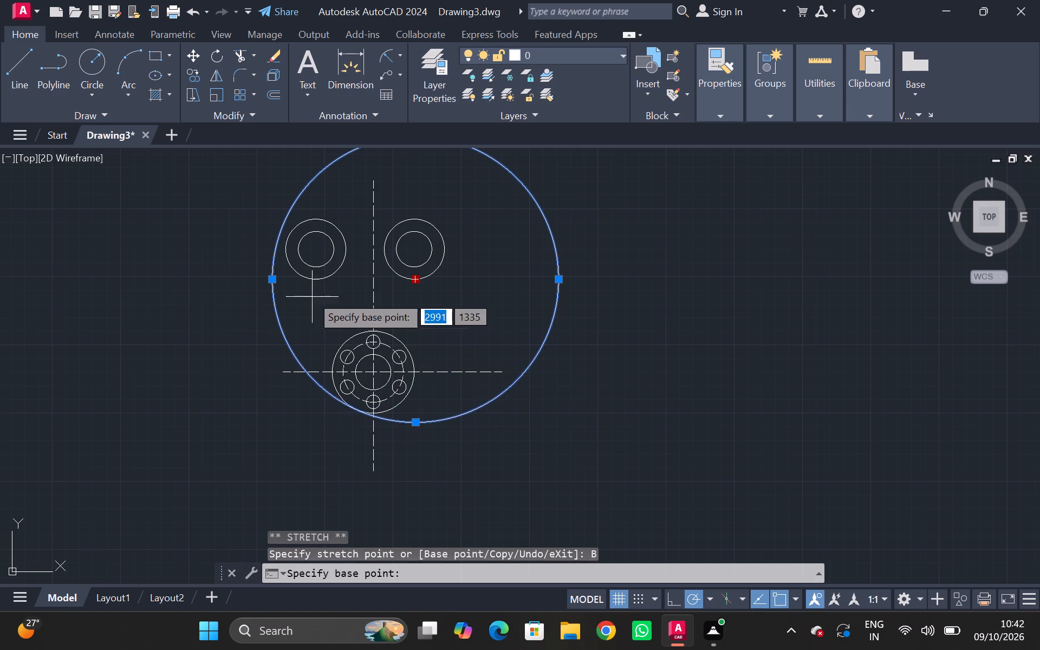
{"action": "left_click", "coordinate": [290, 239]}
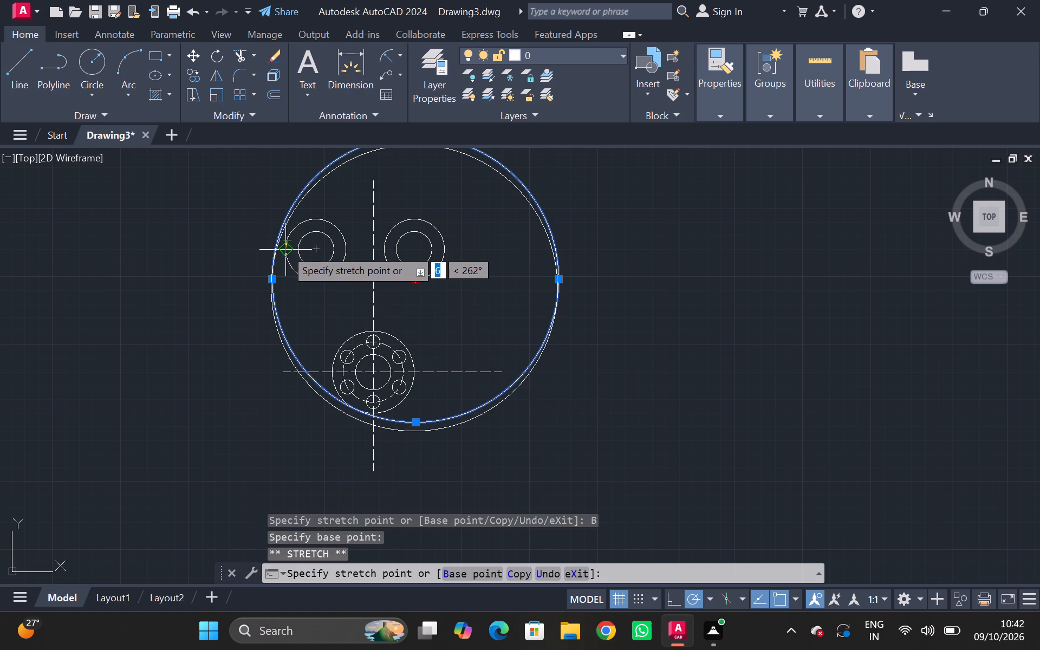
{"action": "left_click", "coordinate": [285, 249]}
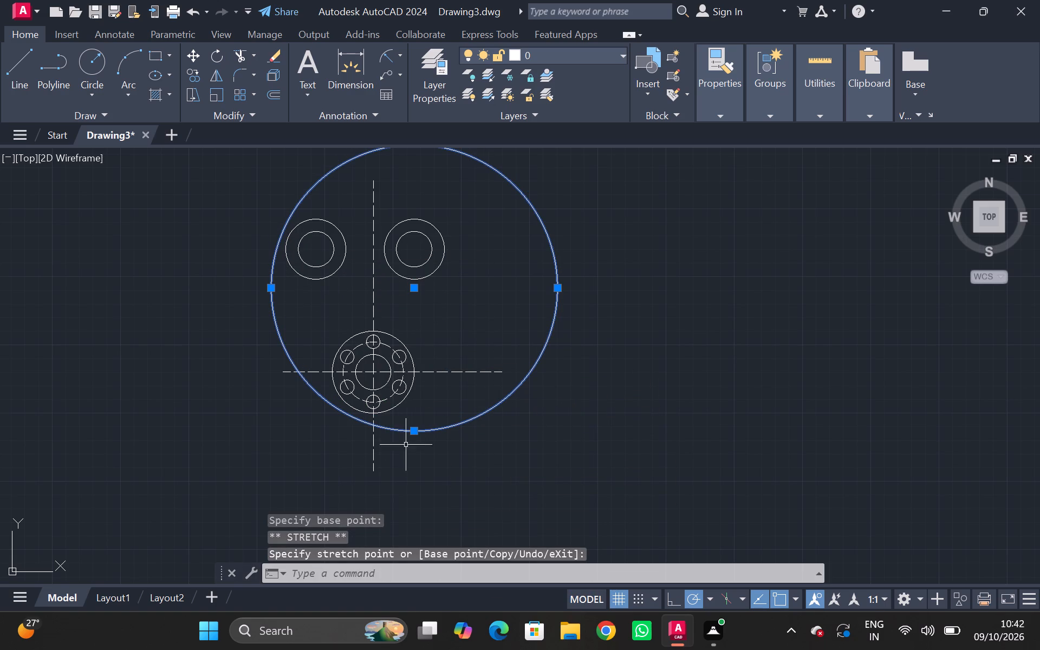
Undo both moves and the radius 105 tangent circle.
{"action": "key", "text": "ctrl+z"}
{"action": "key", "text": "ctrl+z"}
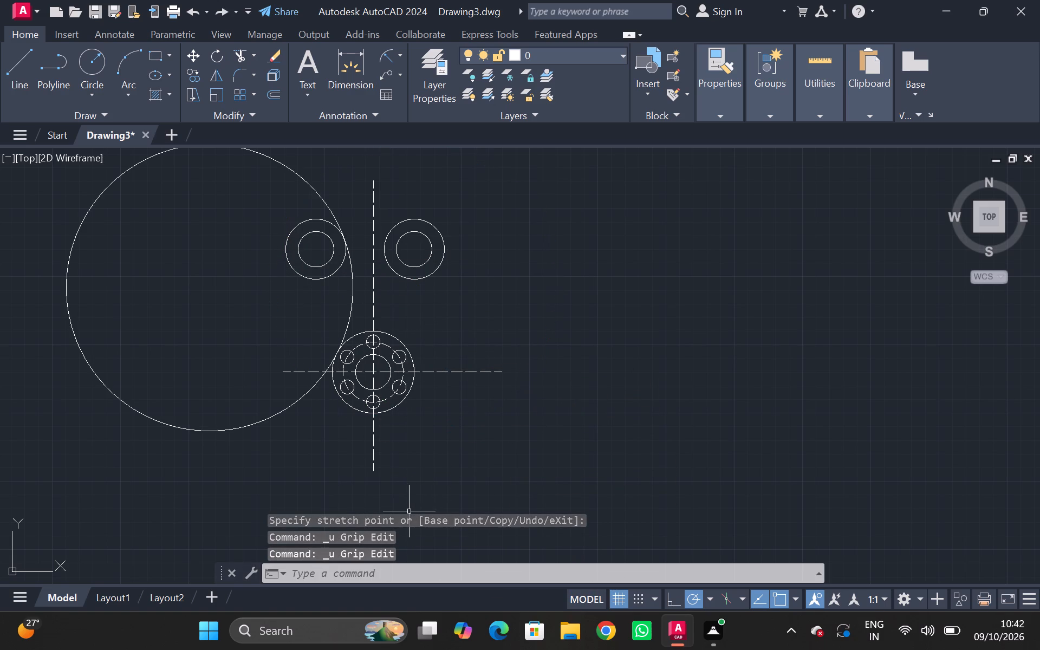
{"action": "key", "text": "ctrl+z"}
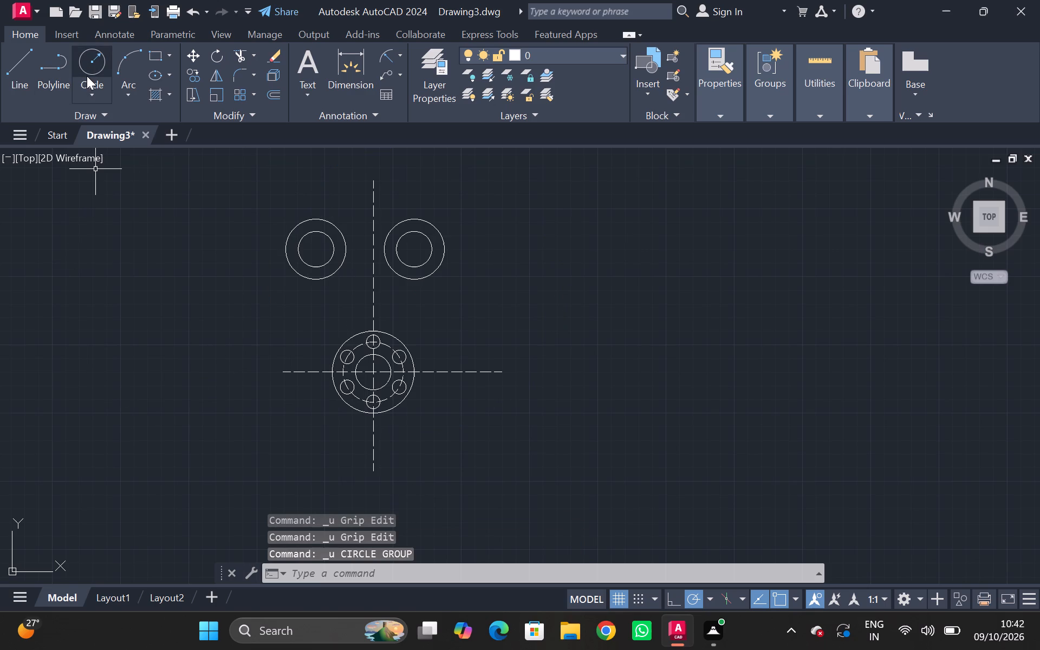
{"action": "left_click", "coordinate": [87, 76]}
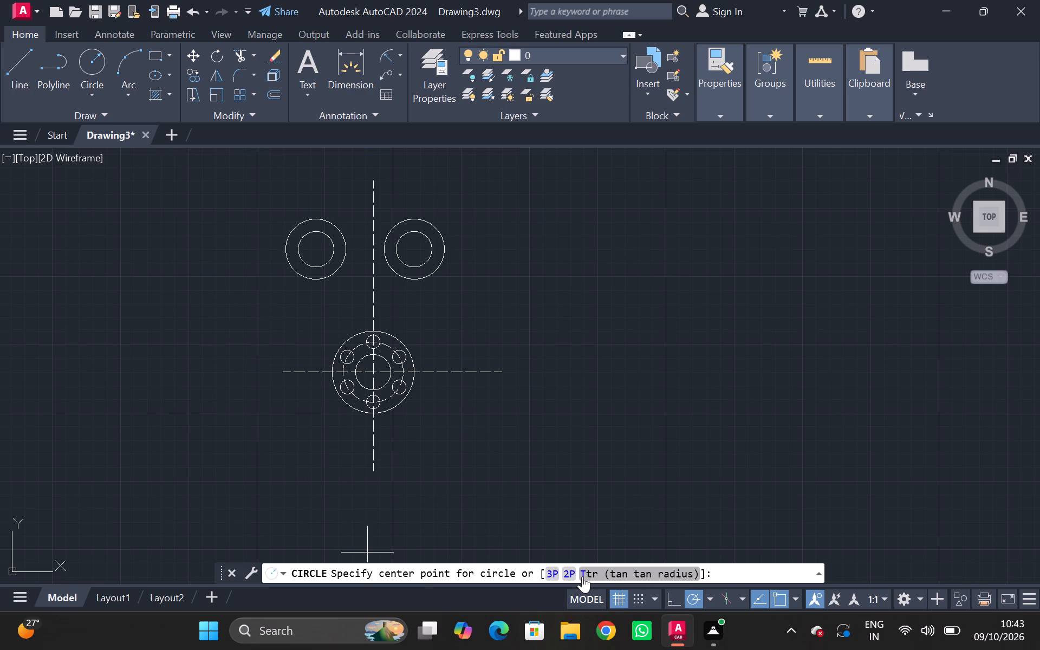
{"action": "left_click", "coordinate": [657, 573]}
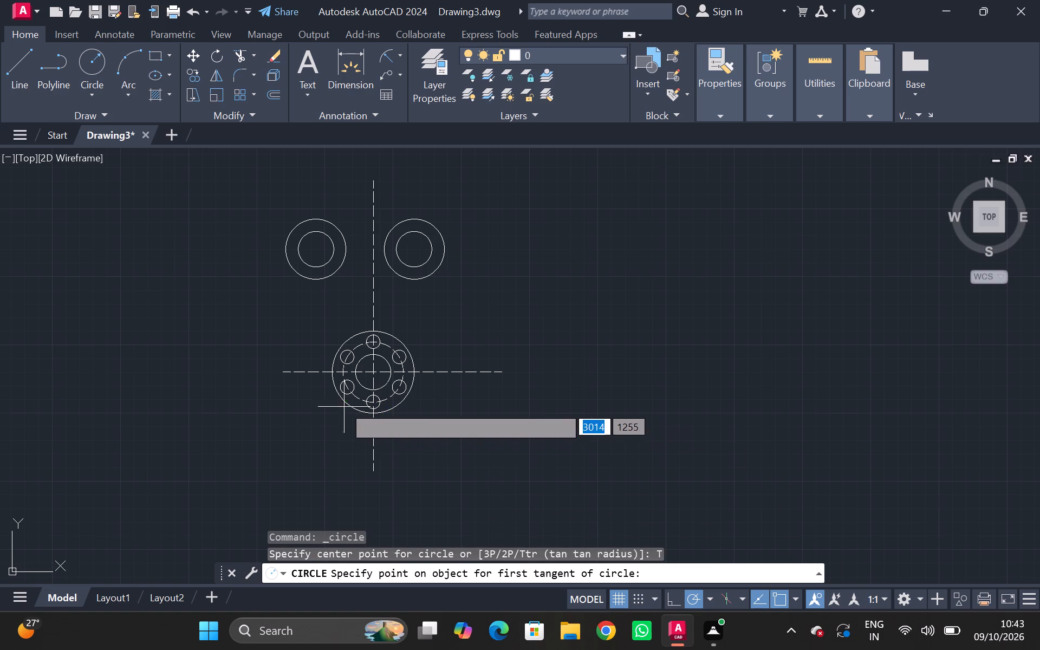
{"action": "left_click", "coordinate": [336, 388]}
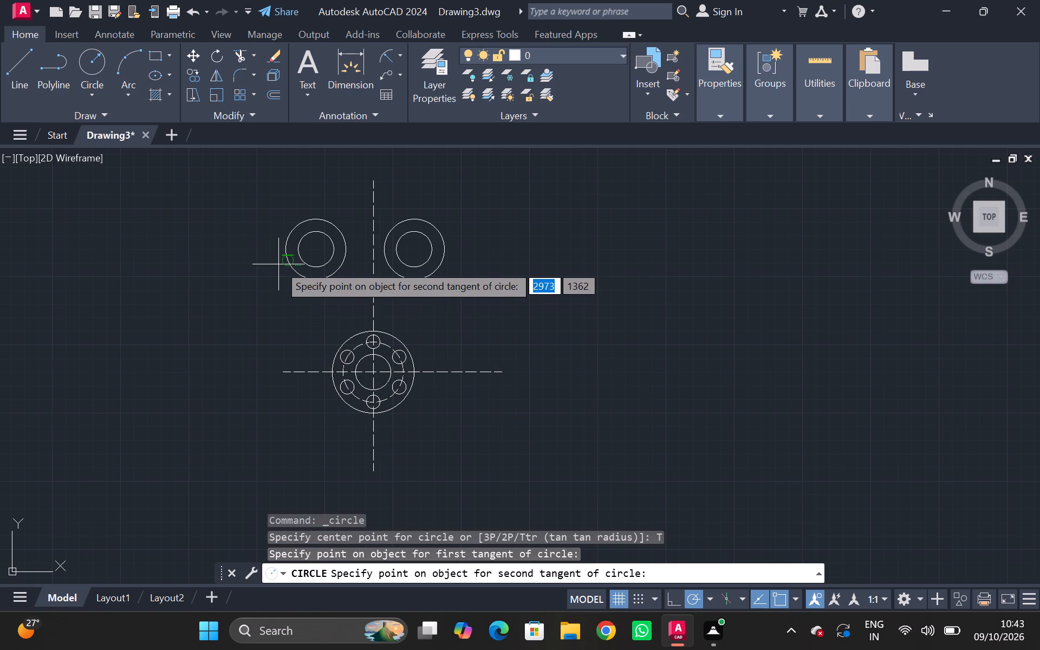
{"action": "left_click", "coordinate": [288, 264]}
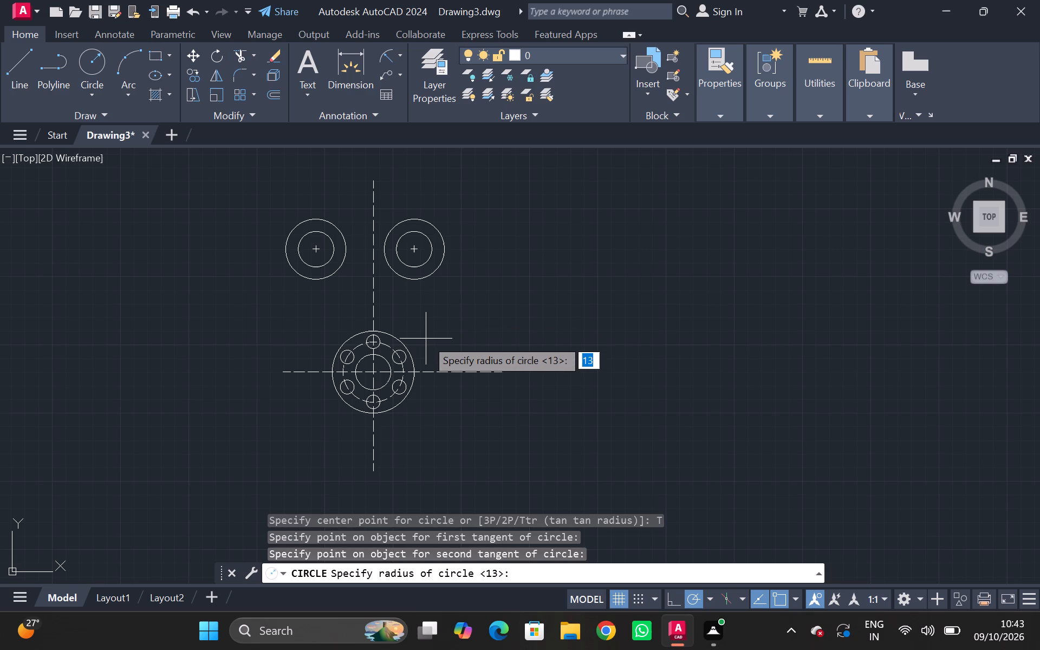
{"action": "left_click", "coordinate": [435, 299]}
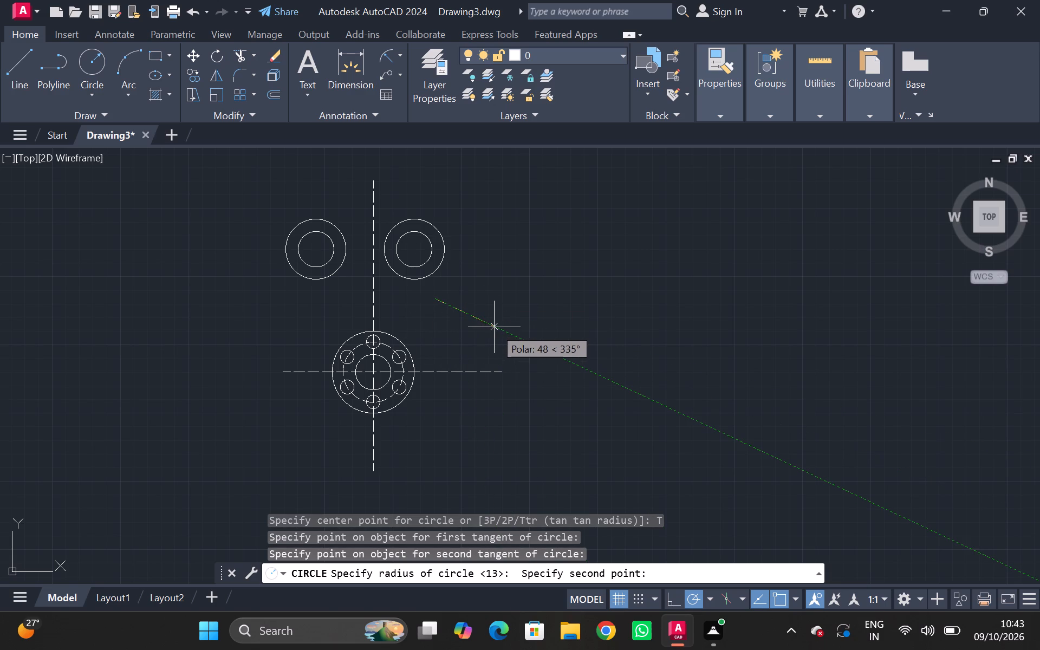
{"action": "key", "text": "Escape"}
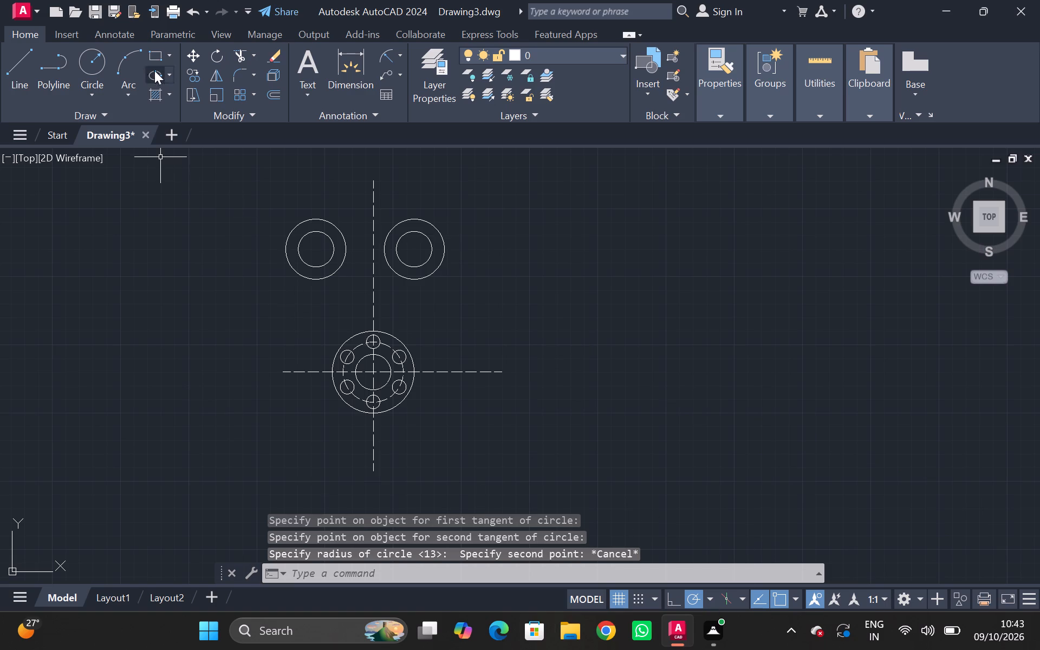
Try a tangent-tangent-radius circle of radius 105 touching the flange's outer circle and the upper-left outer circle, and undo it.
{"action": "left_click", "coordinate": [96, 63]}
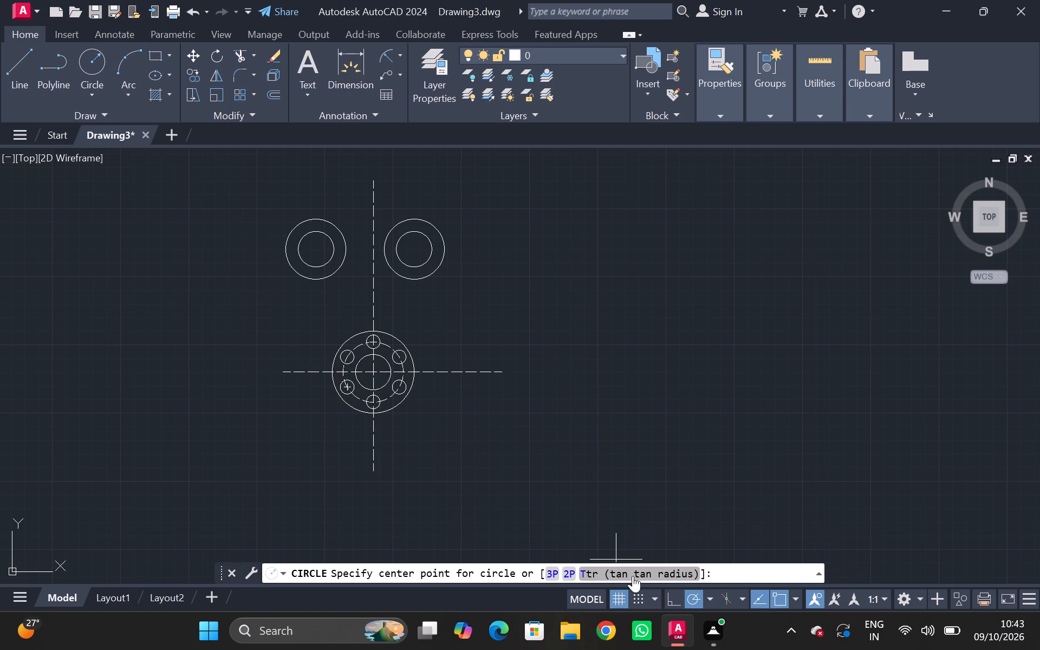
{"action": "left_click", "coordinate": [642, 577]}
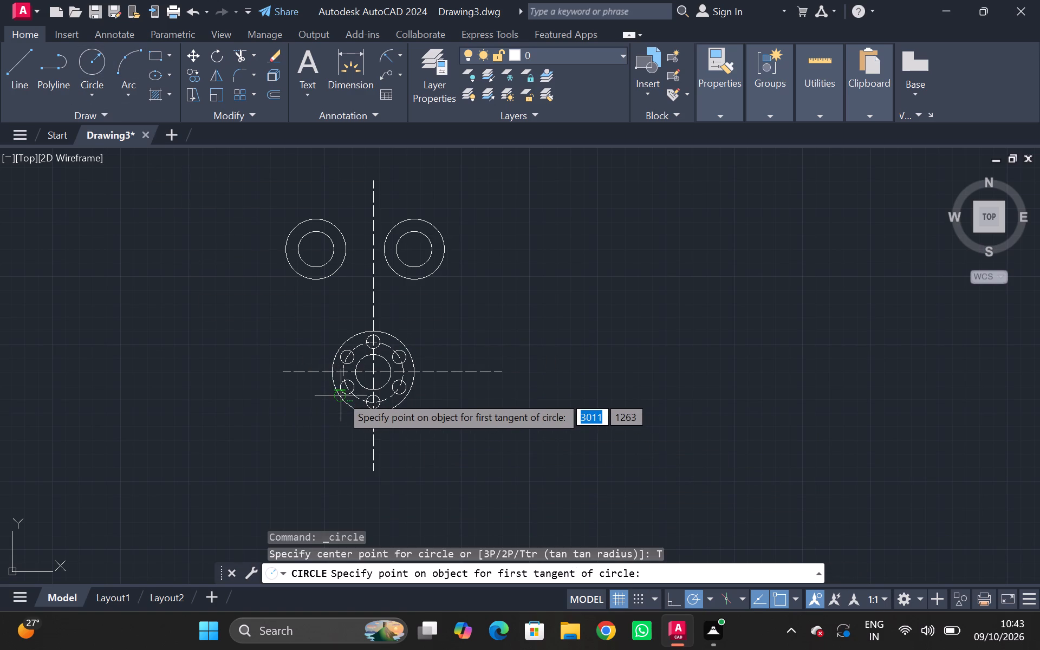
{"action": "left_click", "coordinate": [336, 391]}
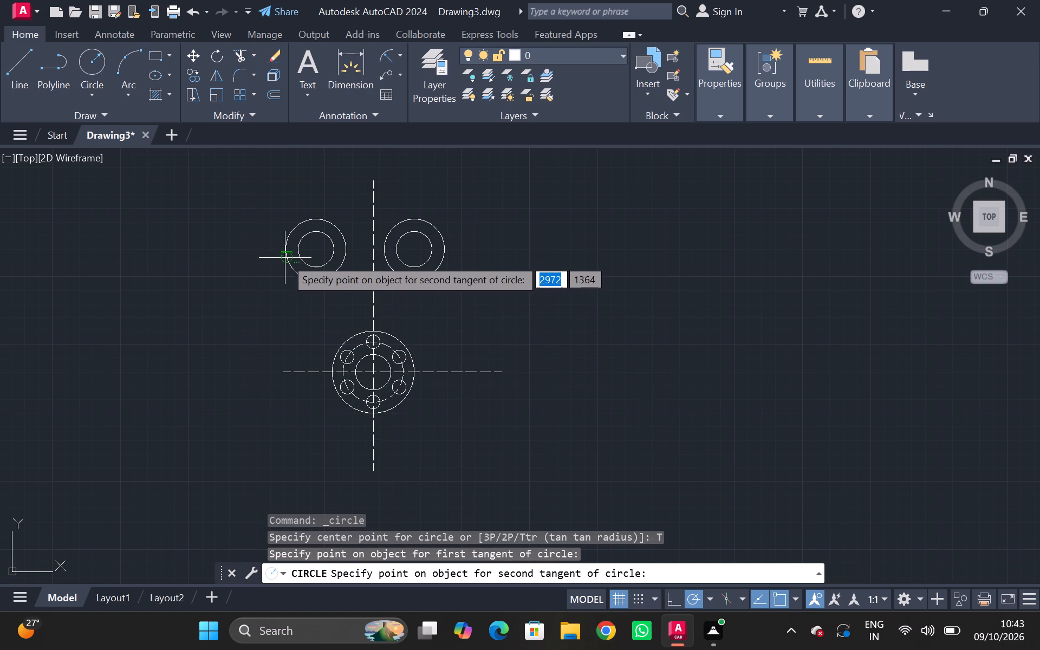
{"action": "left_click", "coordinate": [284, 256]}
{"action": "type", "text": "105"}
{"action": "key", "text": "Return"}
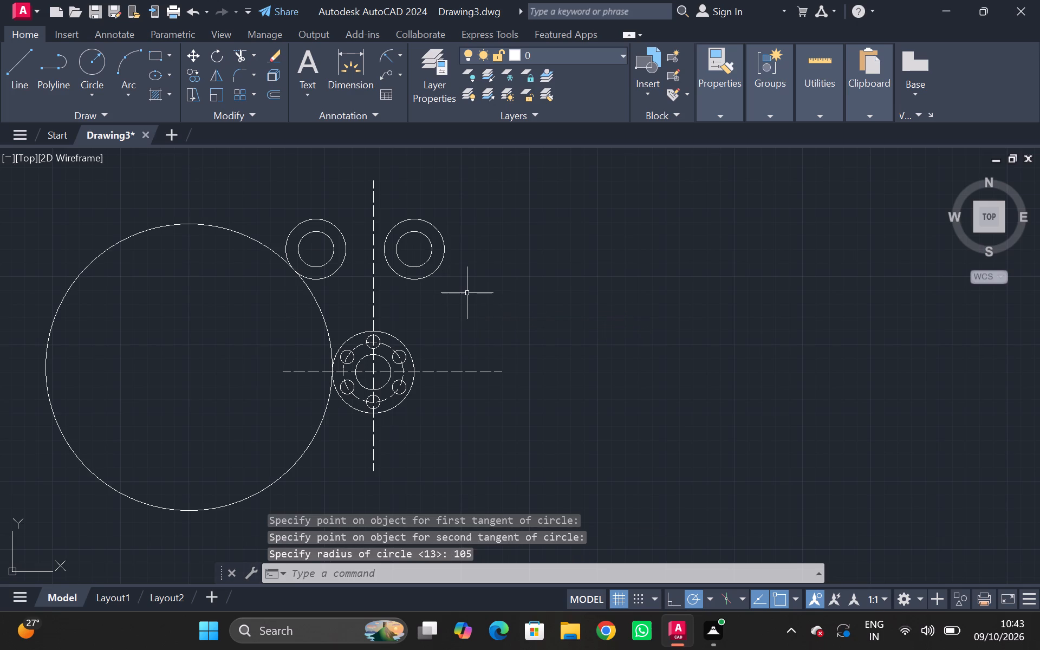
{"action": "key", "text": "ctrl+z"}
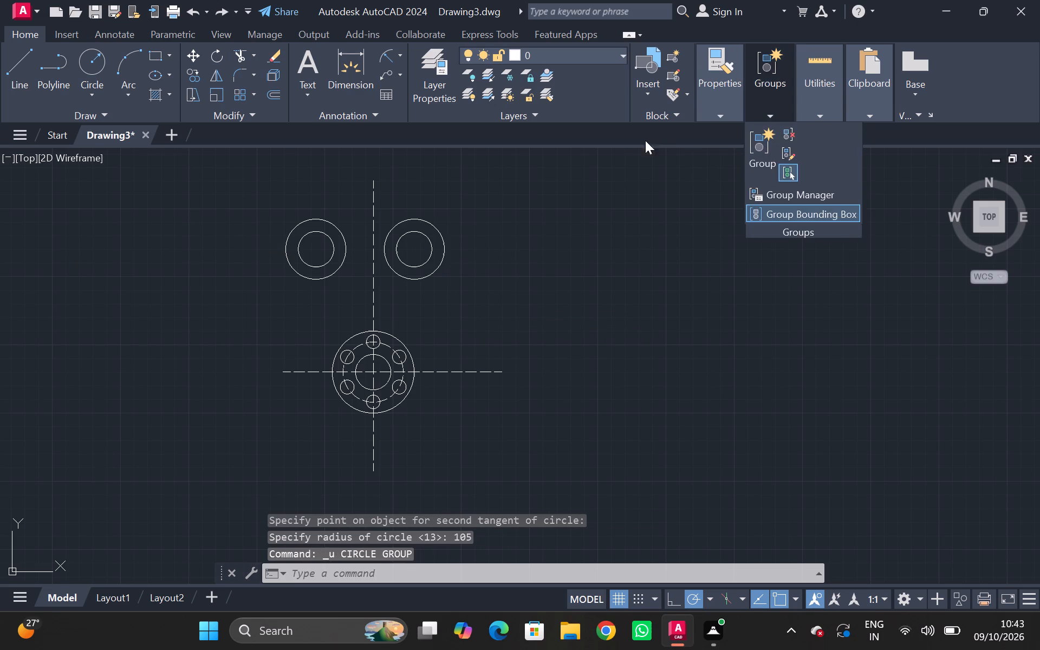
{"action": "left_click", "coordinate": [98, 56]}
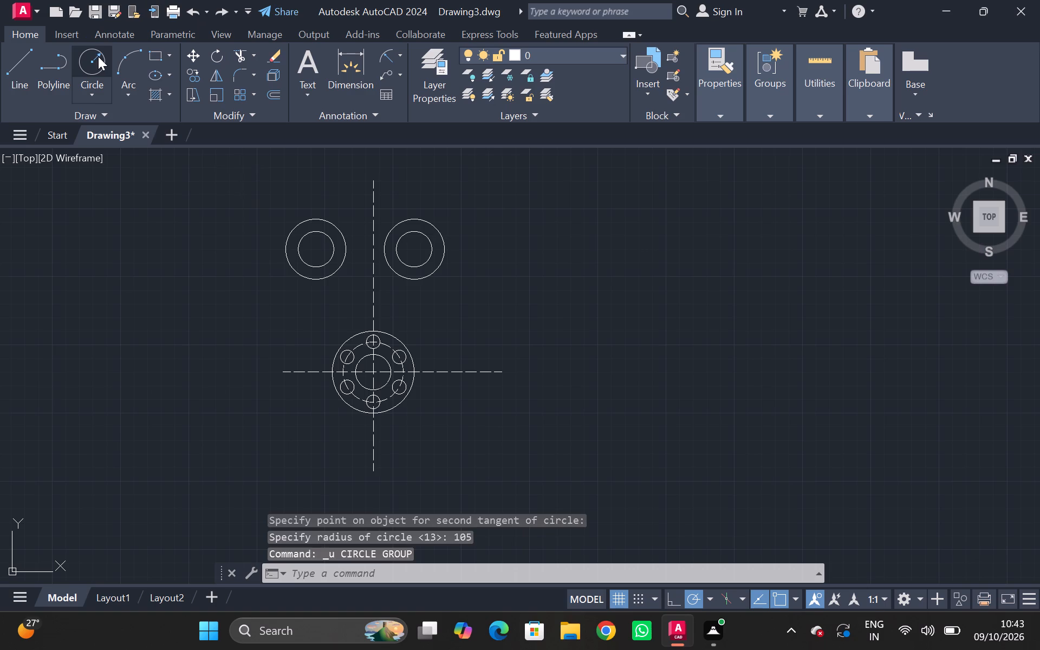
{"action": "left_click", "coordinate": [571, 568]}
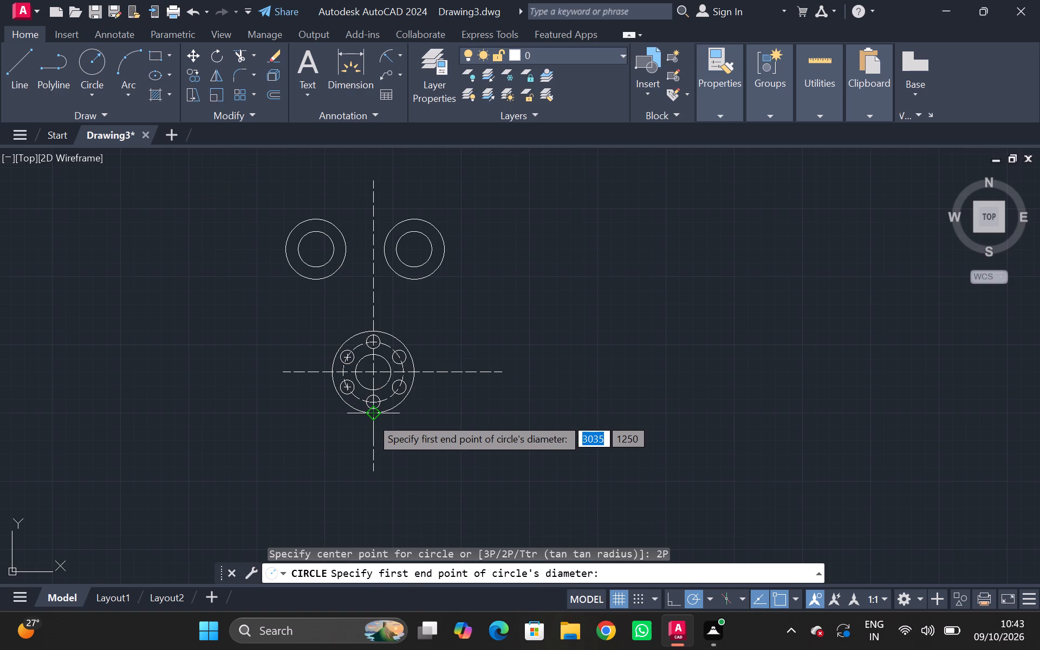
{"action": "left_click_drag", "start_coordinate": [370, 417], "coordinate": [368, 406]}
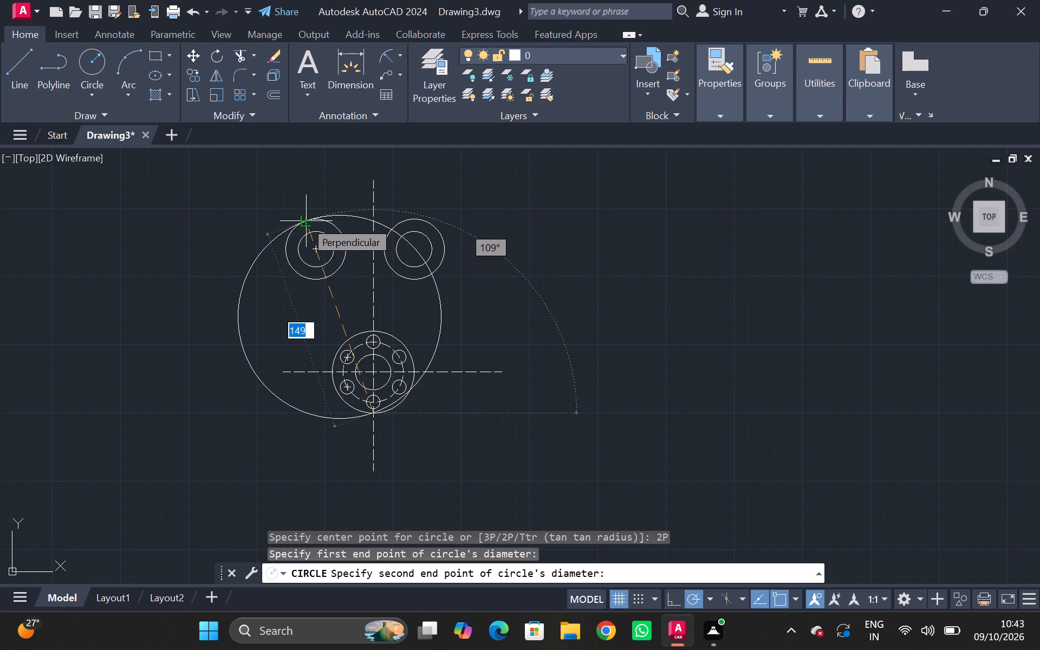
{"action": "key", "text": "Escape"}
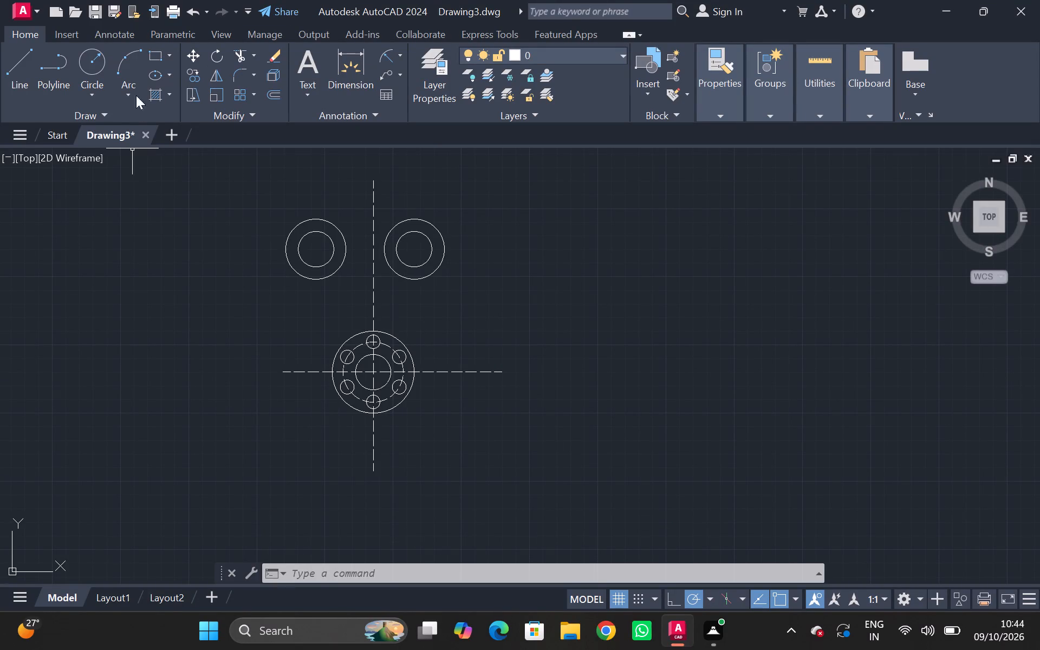
Draw a tangent-tangent-radius circle of radius 105 enclosing the flange and upper-left outer circle, touching each on its lower-left side.
{"action": "left_click", "coordinate": [101, 68]}
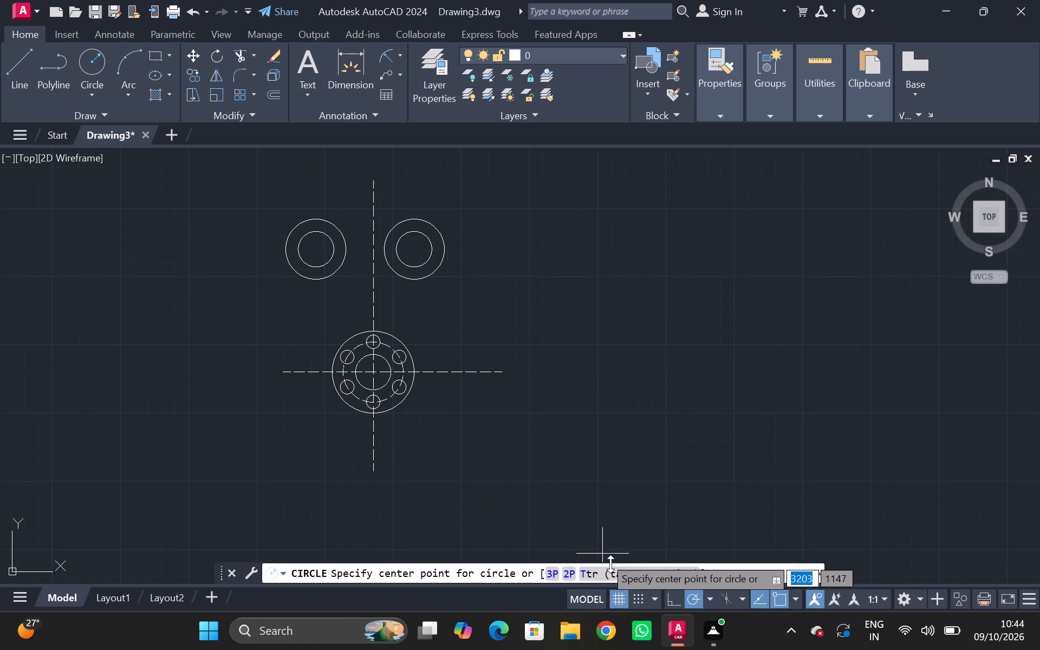
{"action": "left_click", "coordinate": [648, 578]}
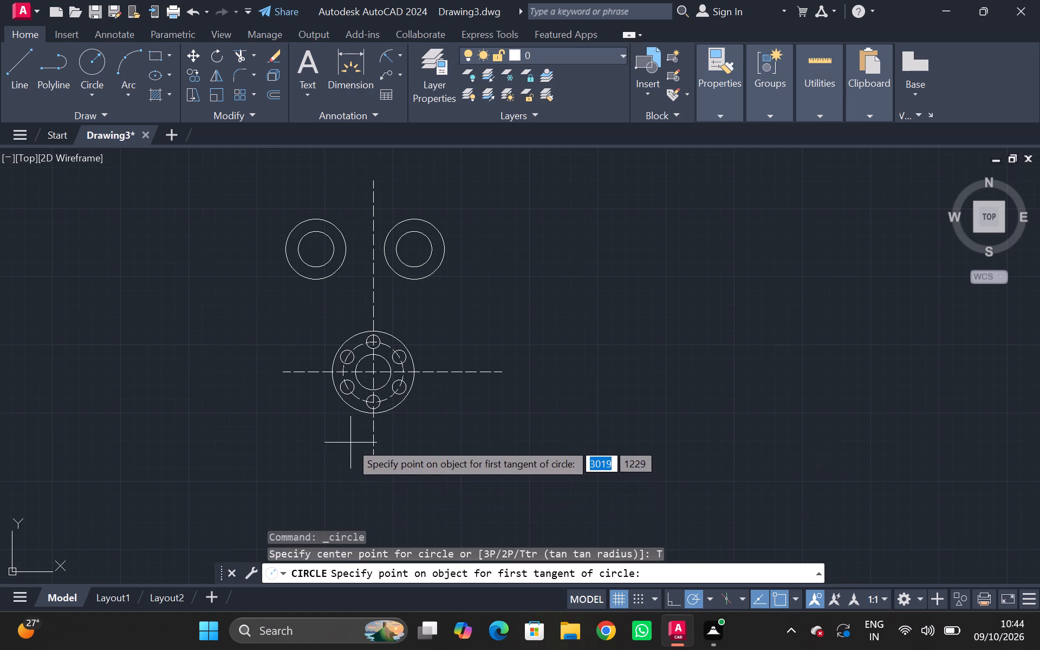
{"action": "left_click", "coordinate": [356, 407]}
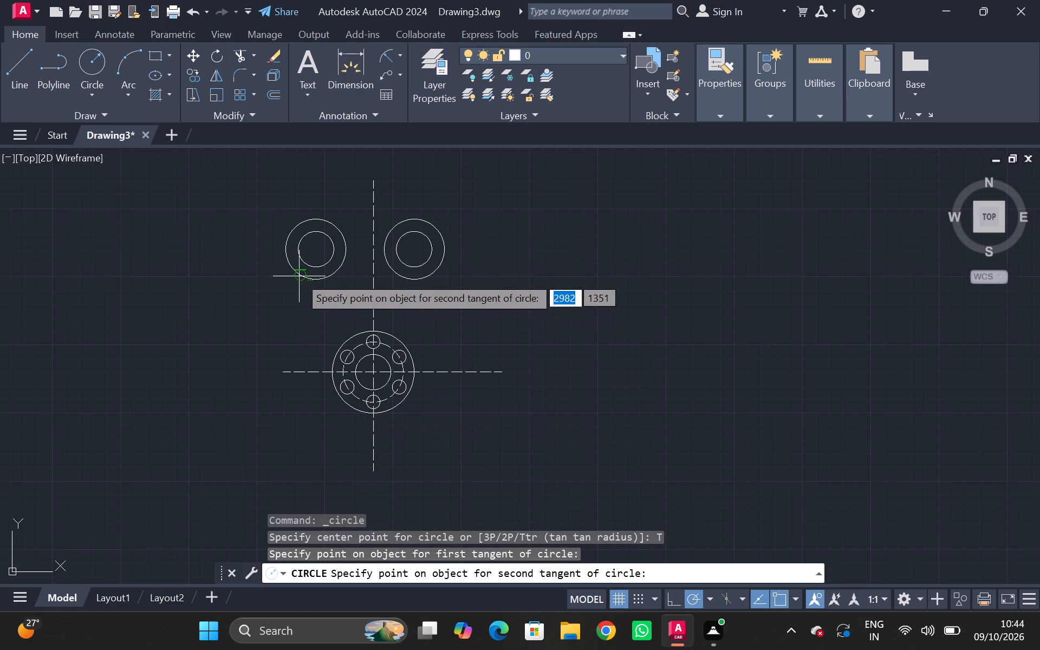
{"action": "left_click", "coordinate": [299, 276]}
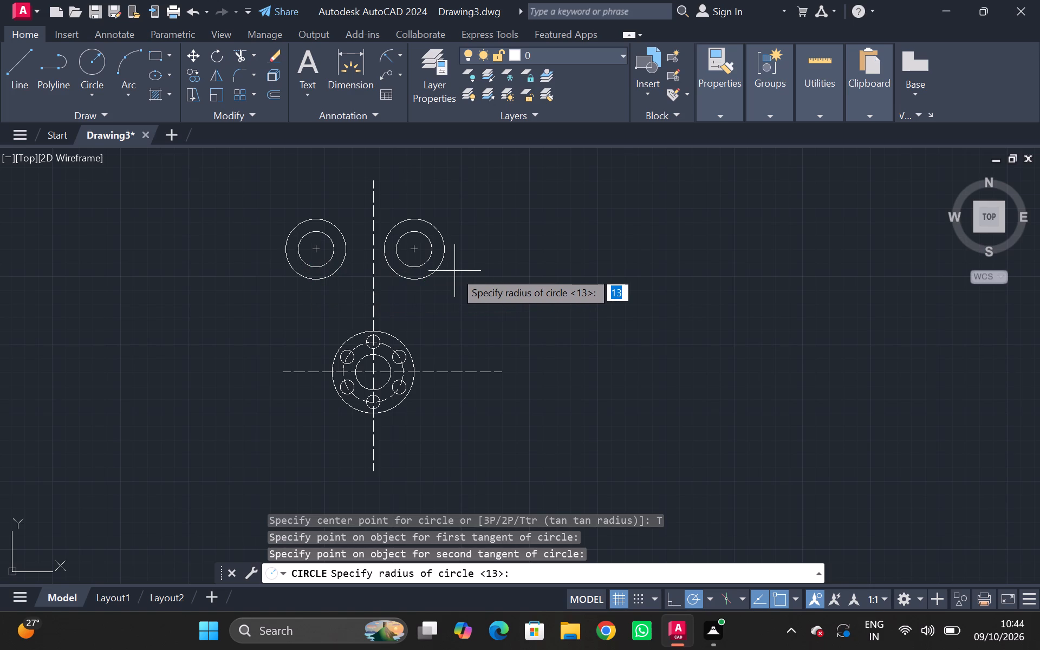
{"action": "type", "text": "105"}
{"action": "key", "text": "Return"}
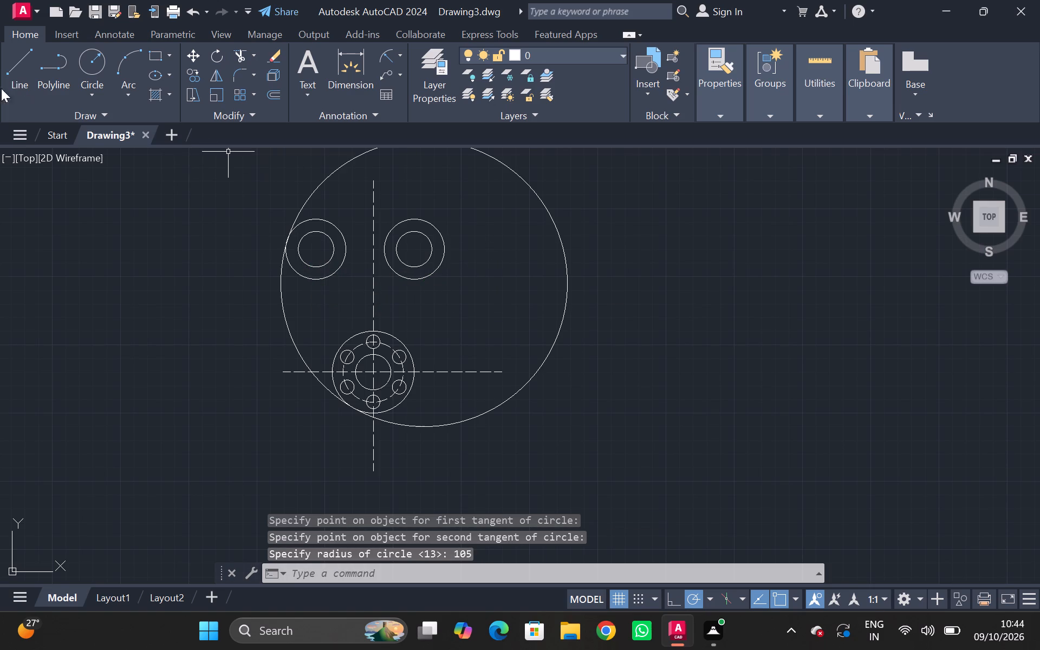
Trim the radius 105 circle to the left-hand arc between its tangent points on the upper-left outer circle and the flange's outer circle.
{"action": "left_click", "coordinate": [233, 57]}
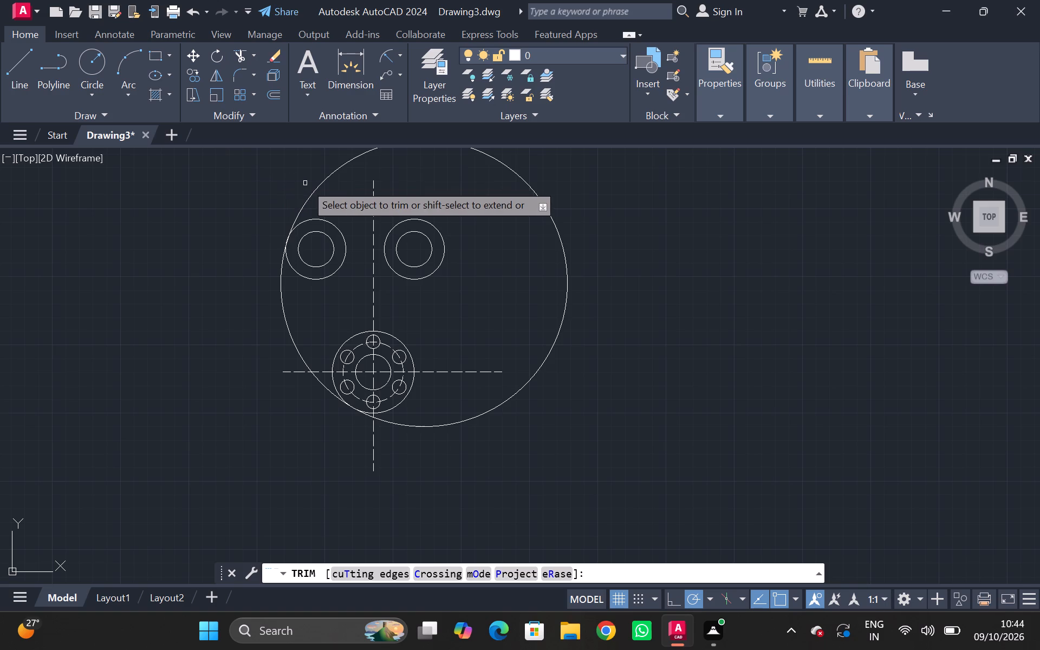
{"action": "left_click", "coordinate": [316, 194]}
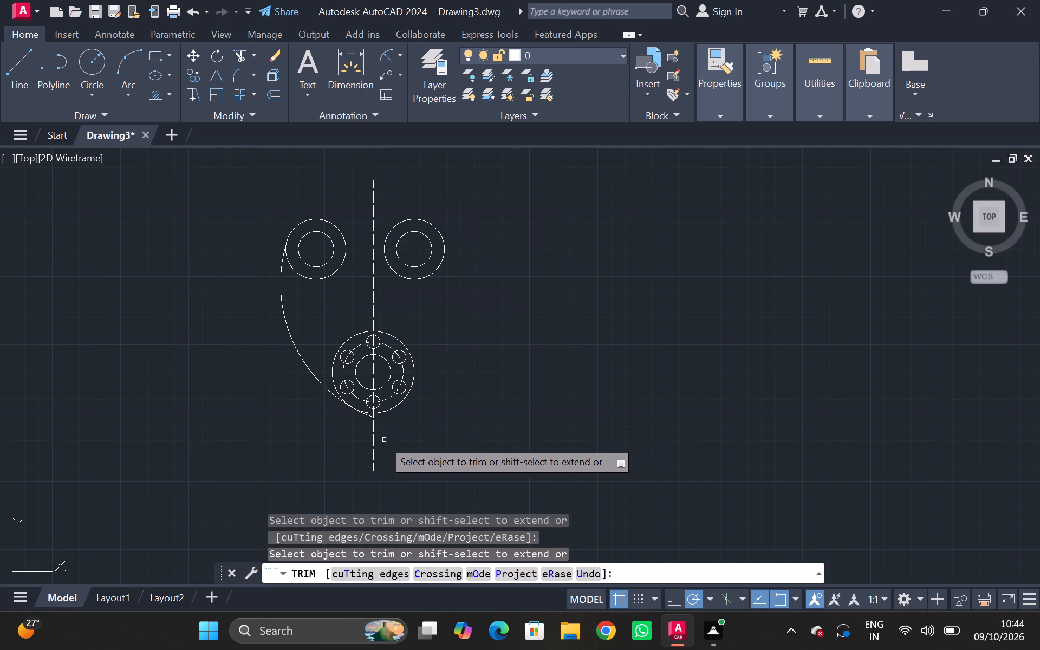
{"action": "scroll", "coordinate": [363, 428], "scroll_direction": "down", "scroll_amount": 3}
{"action": "scroll", "coordinate": [363, 427], "scroll_direction": "up", "scroll_amount": 7}
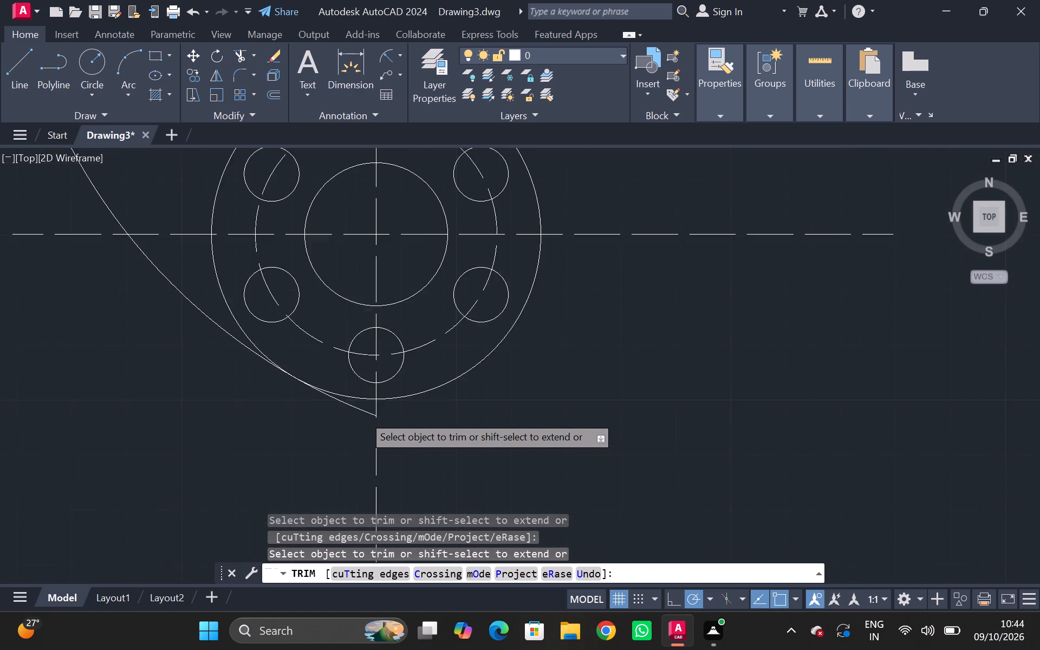
{"action": "left_click", "coordinate": [361, 412]}
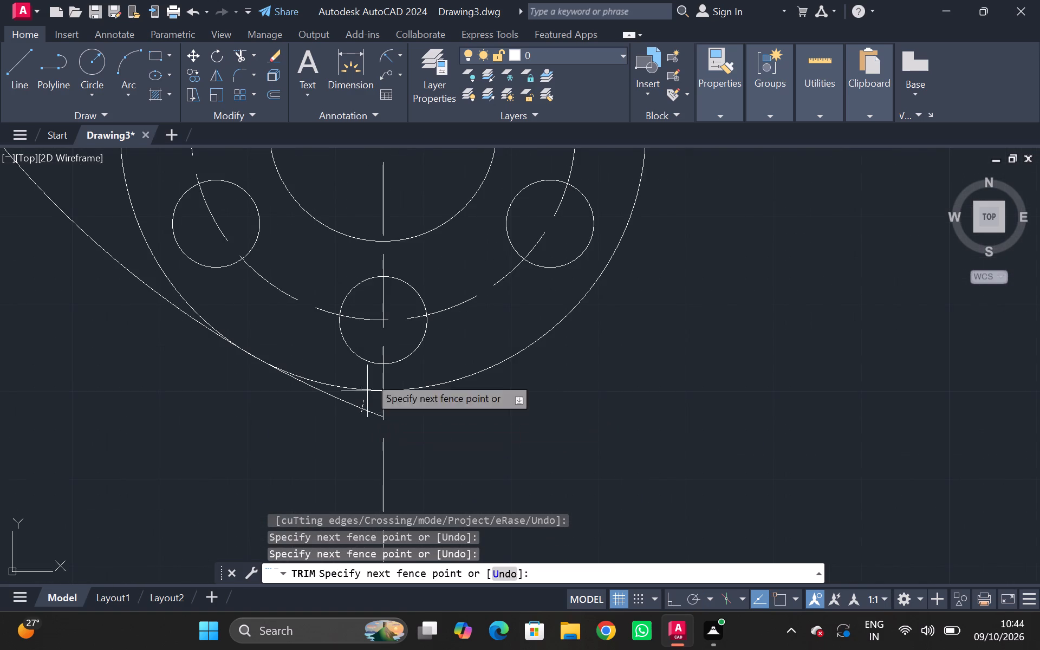
{"action": "left_click", "coordinate": [240, 51]}
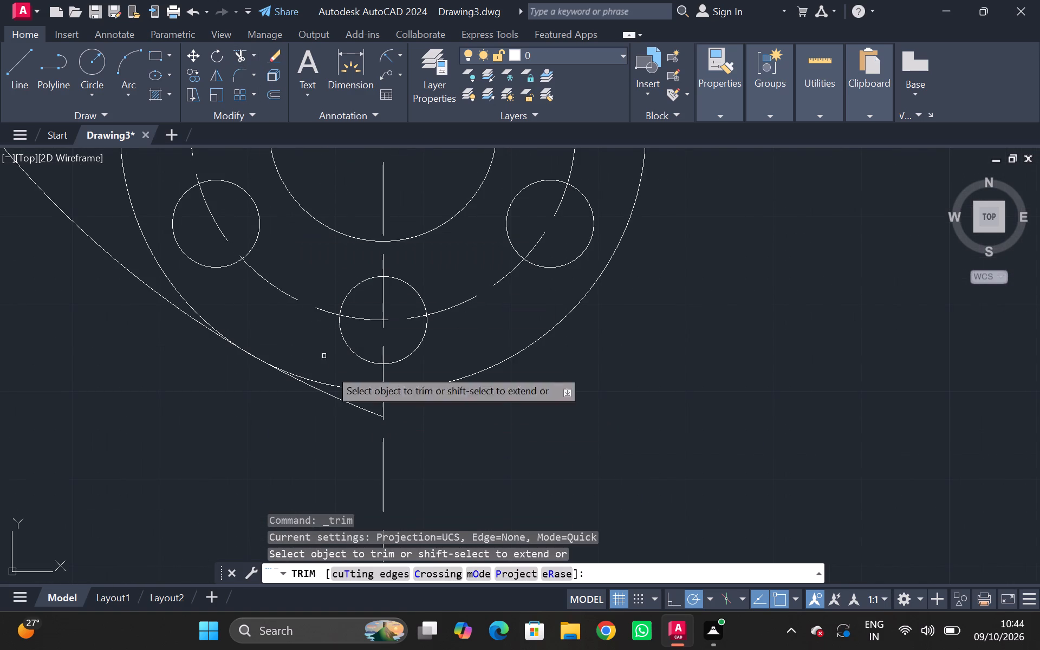
{"action": "left_click", "coordinate": [349, 404]}
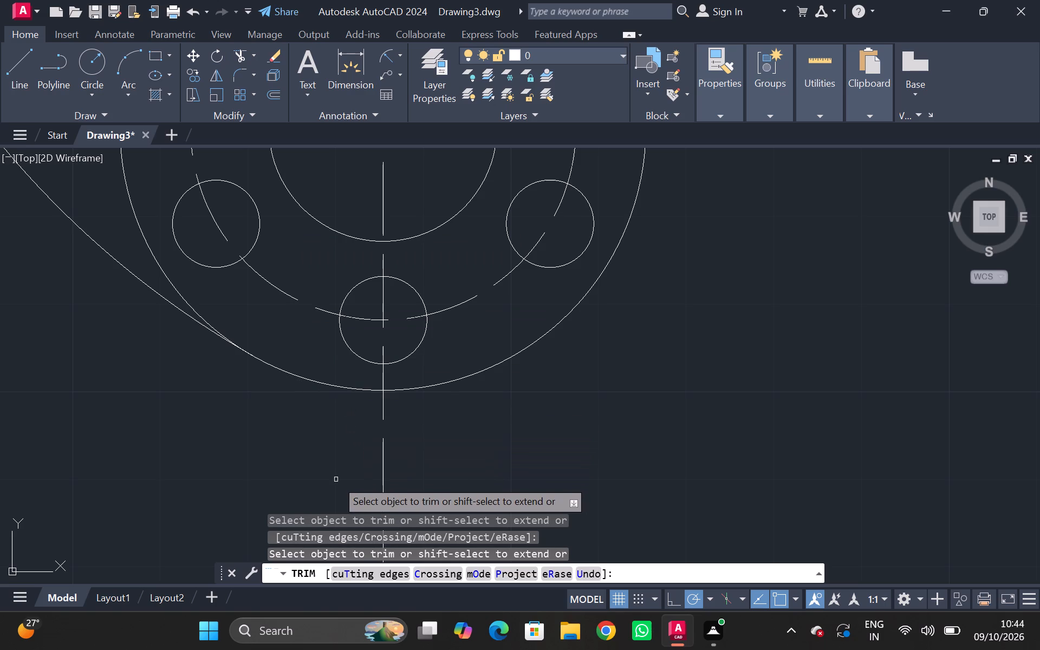
Trim the vertical centre line above and below the flange's outer circle, and the horizontal centre line left of the radius 105 arc.
{"action": "scroll", "coordinate": [334, 469], "scroll_direction": "down", "scroll_amount": 1}
{"action": "scroll", "coordinate": [334, 469], "scroll_direction": "up", "scroll_amount": 3}
{"action": "scroll", "coordinate": [348, 388], "scroll_direction": "down", "scroll_amount": 3}
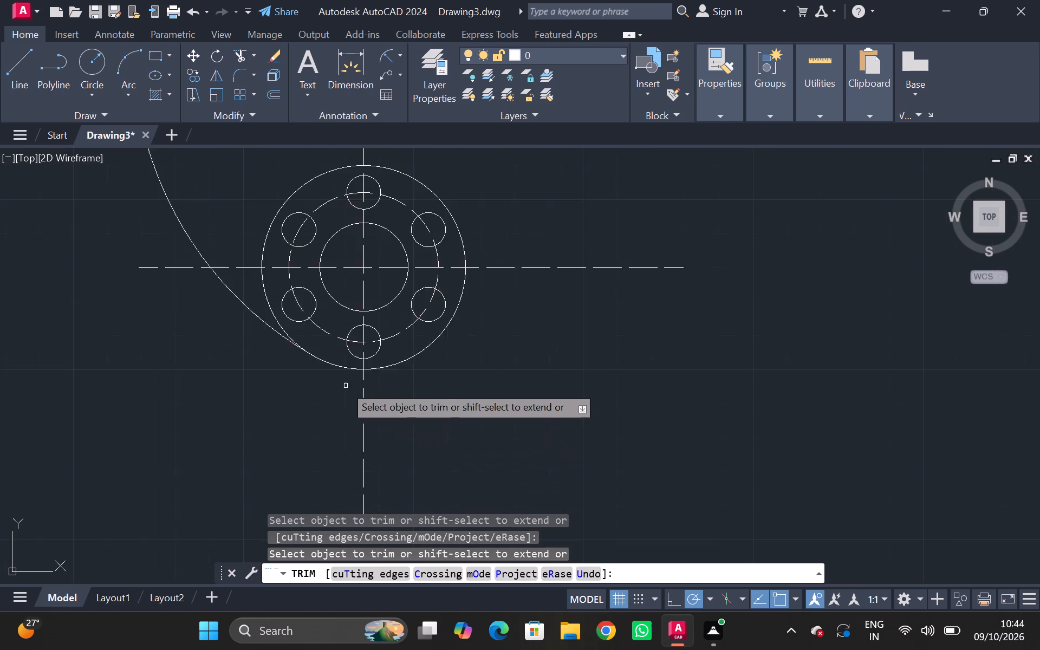
{"action": "scroll", "coordinate": [344, 385], "scroll_direction": "down", "scroll_amount": 4}
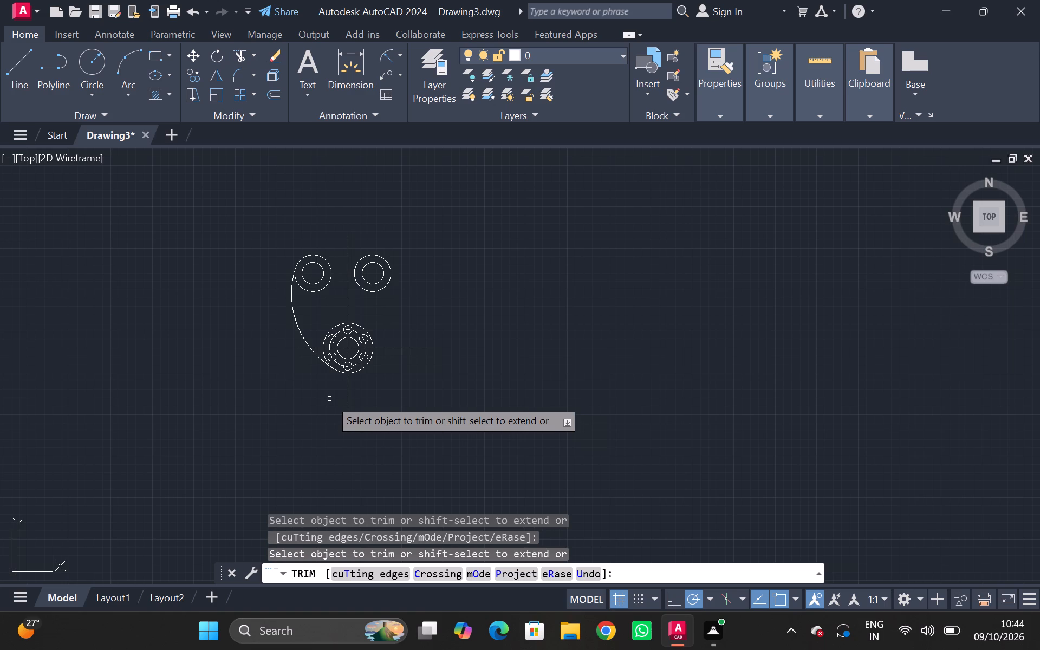
{"action": "scroll", "coordinate": [334, 285], "scroll_direction": "down", "scroll_amount": 3}
{"action": "scroll", "coordinate": [333, 284], "scroll_direction": "up", "scroll_amount": 7}
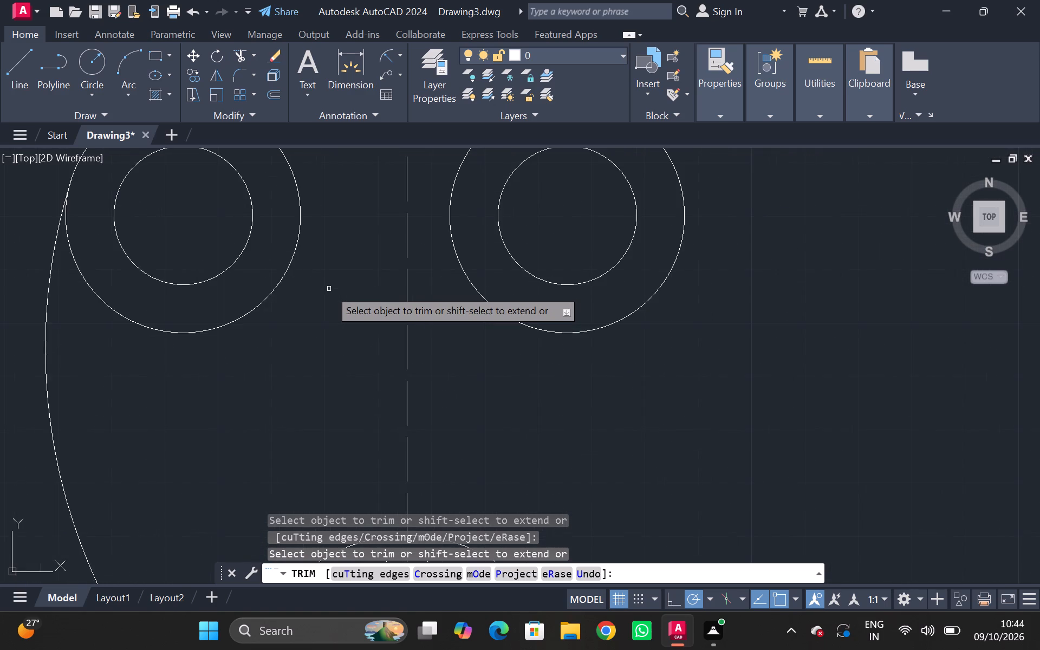
{"action": "scroll", "coordinate": [329, 289], "scroll_direction": "down", "scroll_amount": 3}
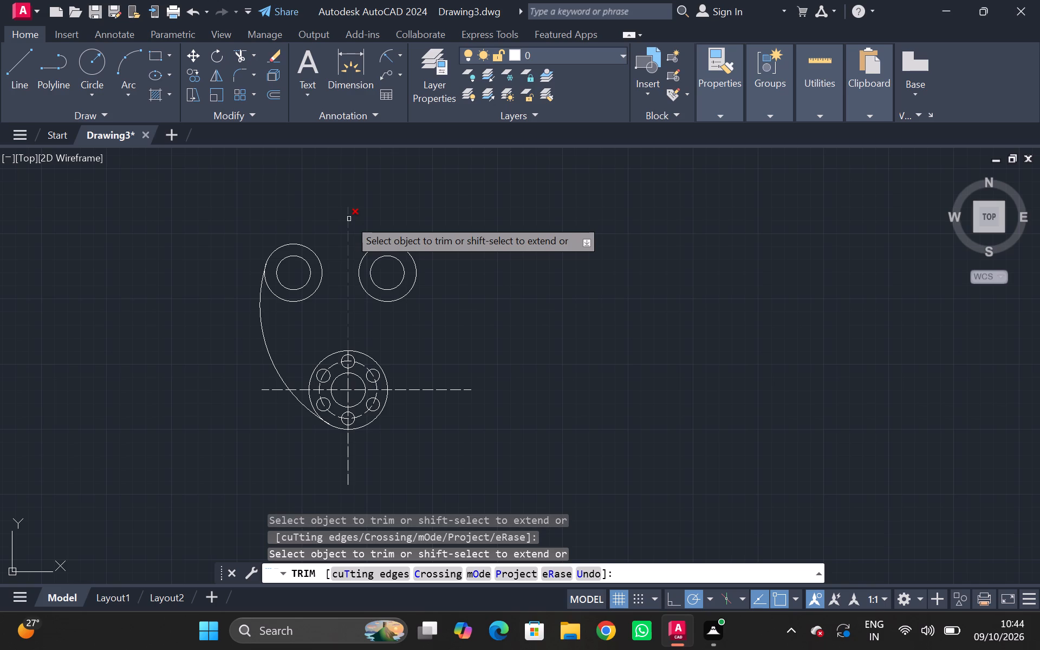
{"action": "left_click", "coordinate": [349, 219]}
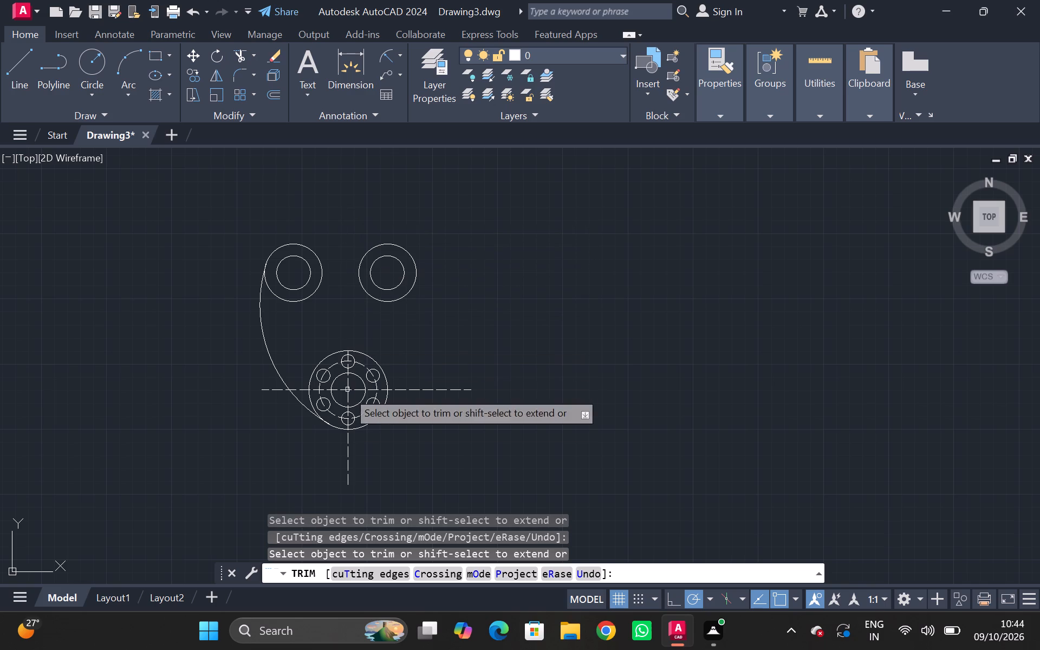
{"action": "left_click", "coordinate": [349, 472]}
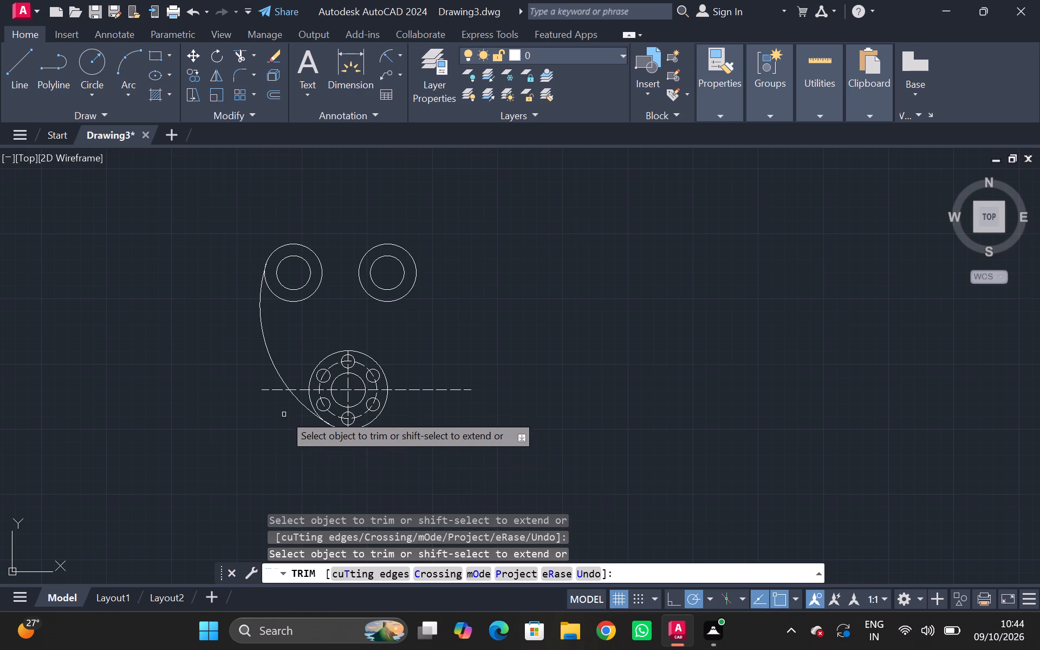
{"action": "left_click", "coordinate": [279, 390]}
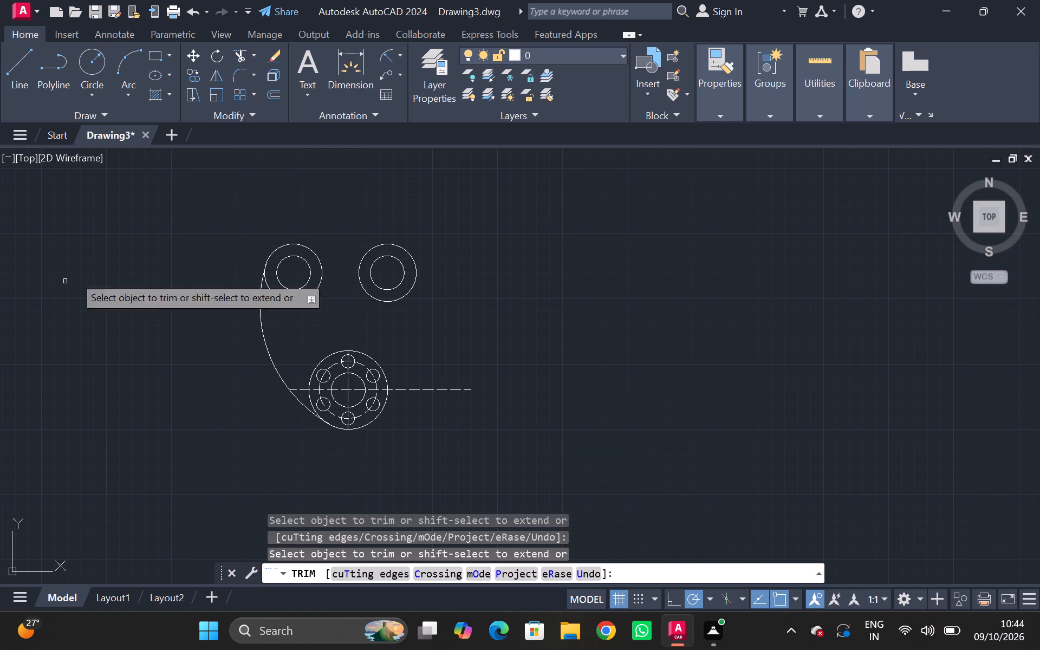
{"action": "key", "text": "Escape"}
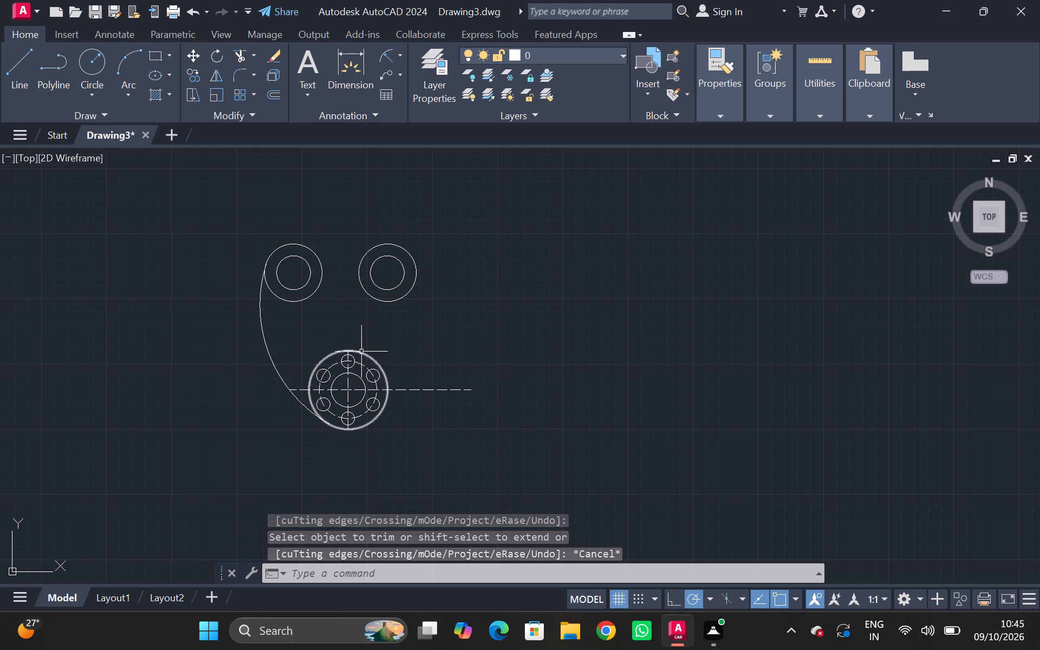
Stretch the upper end of the vertical centre line straight up so it extends a short way above the flange's outer circle.
{"action": "scroll", "coordinate": [353, 382], "scroll_direction": "down", "scroll_amount": 3}
{"action": "scroll", "coordinate": [353, 384], "scroll_direction": "up", "scroll_amount": 4}
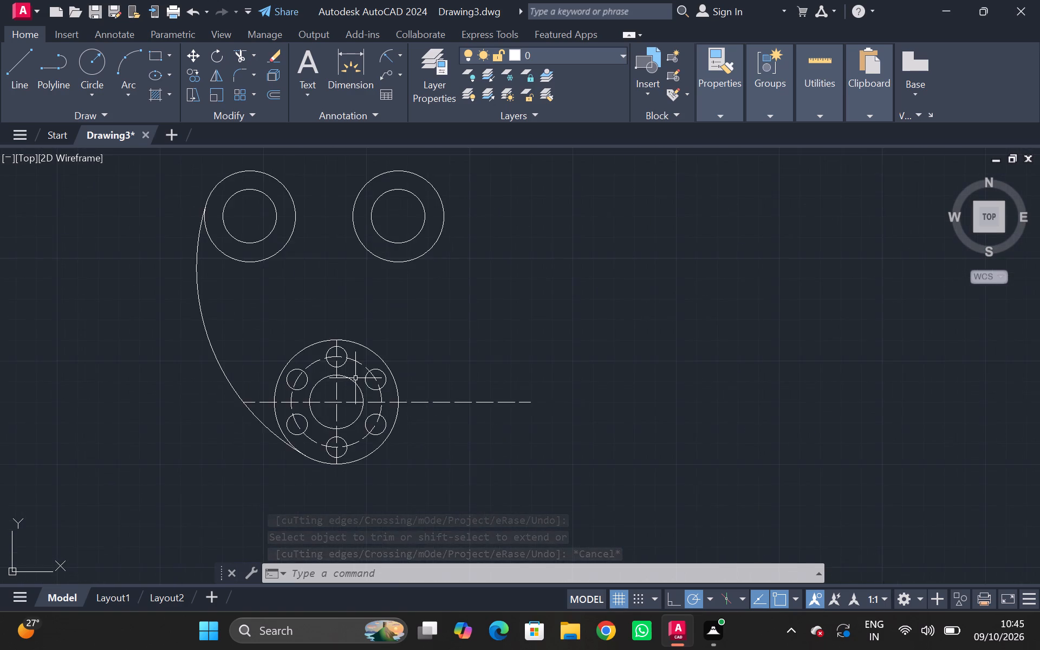
{"action": "scroll", "coordinate": [355, 375], "scroll_direction": "up", "scroll_amount": 2}
{"action": "left_click_drag", "start_coordinate": [307, 295], "coordinate": [296, 272]}
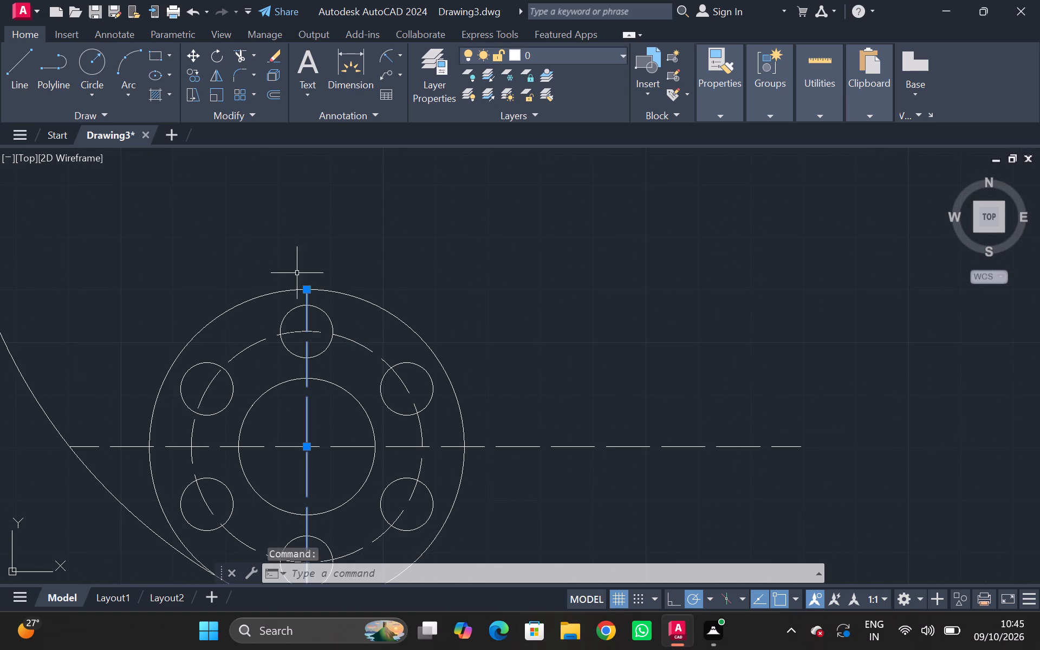
{"action": "left_click_drag", "start_coordinate": [296, 272], "coordinate": [295, 265]}
{"action": "left_click_drag", "start_coordinate": [307, 287], "coordinate": [304, 247]}
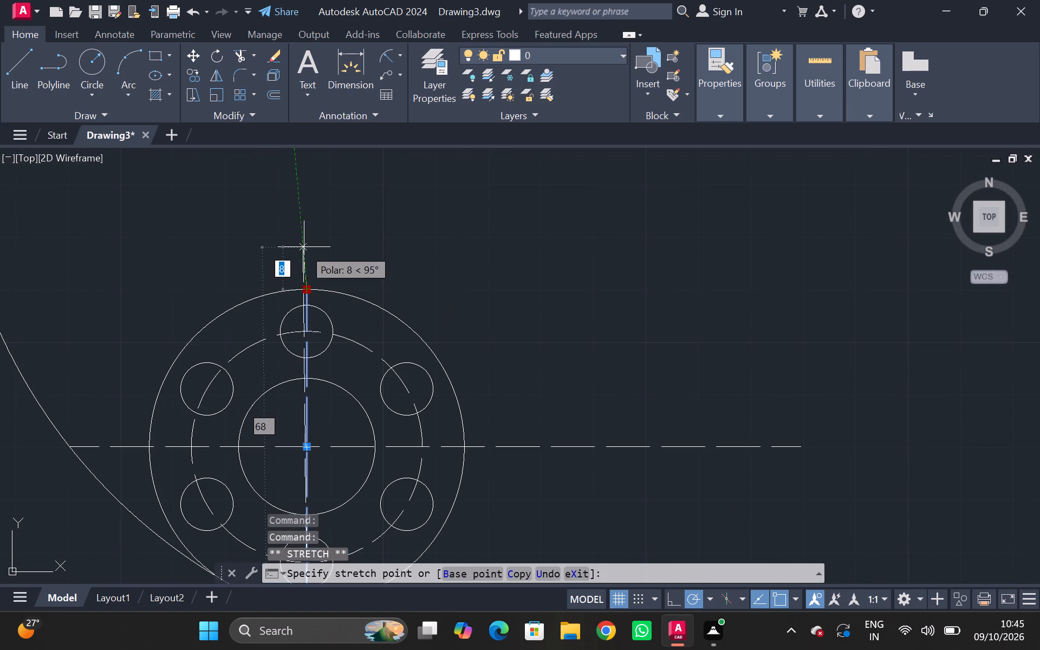
{"action": "left_click_drag", "start_coordinate": [304, 247], "coordinate": [305, 206]}
{"action": "left_click", "coordinate": [305, 206]}
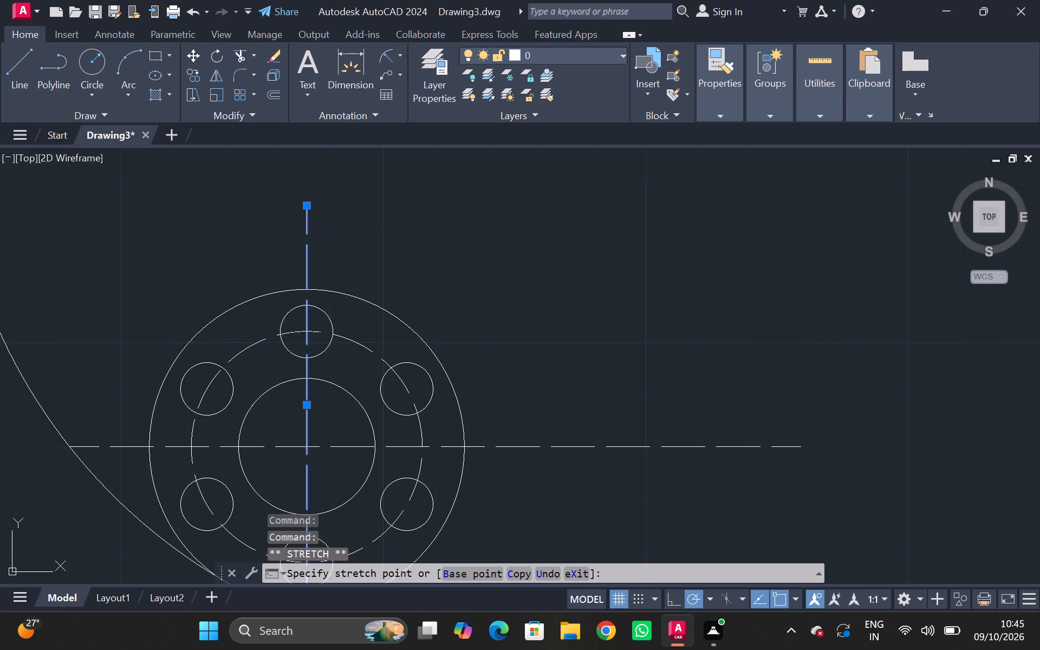
{"action": "scroll", "coordinate": [312, 435], "scroll_direction": "down", "scroll_amount": 1}
{"action": "scroll", "coordinate": [415, 456], "scroll_direction": "up", "scroll_amount": 2}
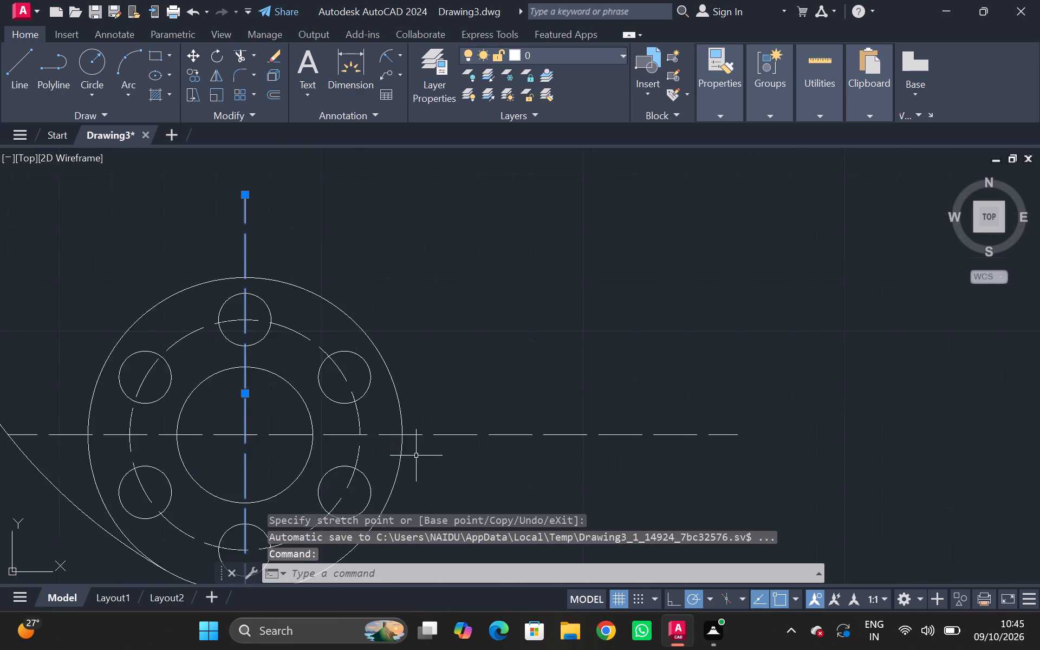
{"action": "scroll", "coordinate": [422, 448], "scroll_direction": "down", "scroll_amount": 3}
{"action": "scroll", "coordinate": [427, 404], "scroll_direction": "up", "scroll_amount": 1}
{"action": "left_click", "coordinate": [359, 299]}
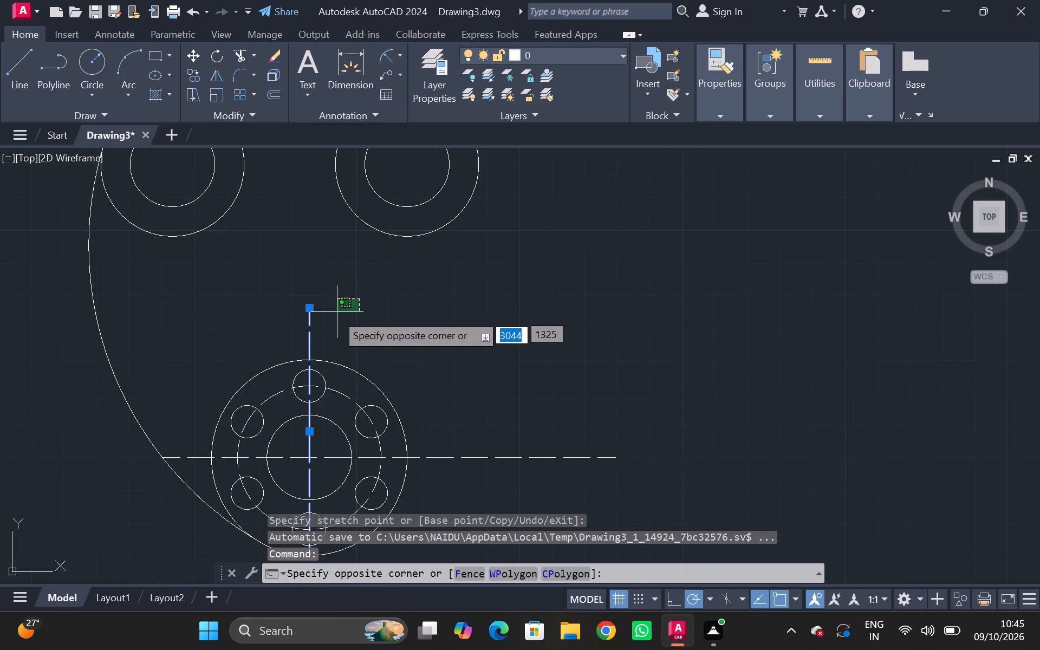
{"action": "key", "text": "Escape"}
{"action": "key", "text": "Escape"}
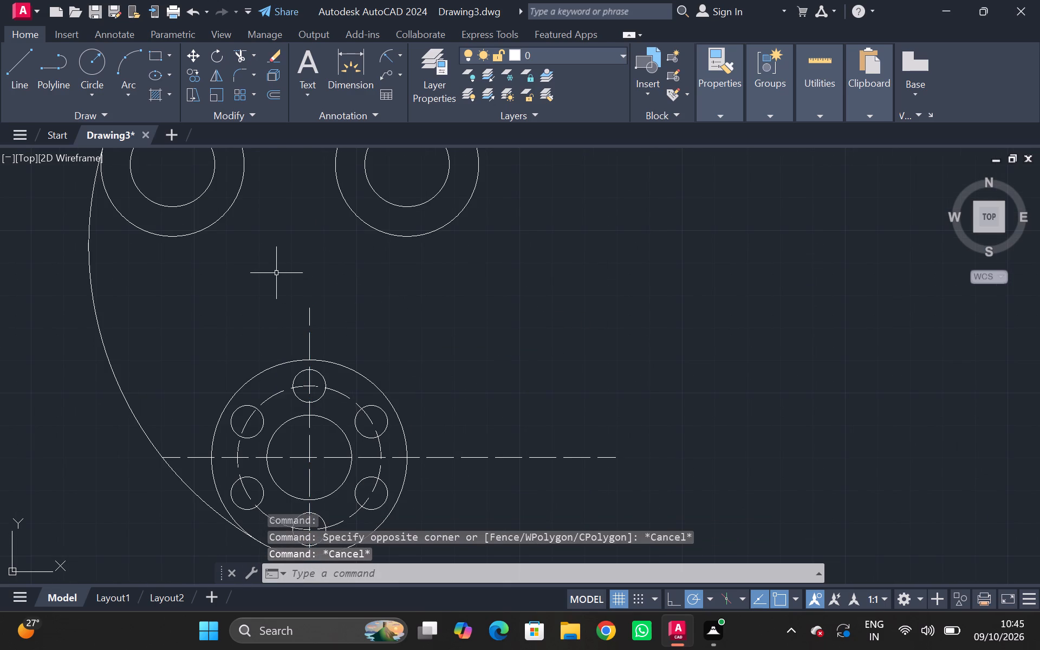
Draw a tangent-tangent-radius circle of radius 23 touching the facing upper sides of the two upper outer circles.
{"action": "scroll", "coordinate": [321, 233], "scroll_direction": "down", "scroll_amount": 1}
{"action": "scroll", "coordinate": [322, 235], "scroll_direction": "up", "scroll_amount": 5}
{"action": "scroll", "coordinate": [303, 219], "scroll_direction": "down", "scroll_amount": 3}
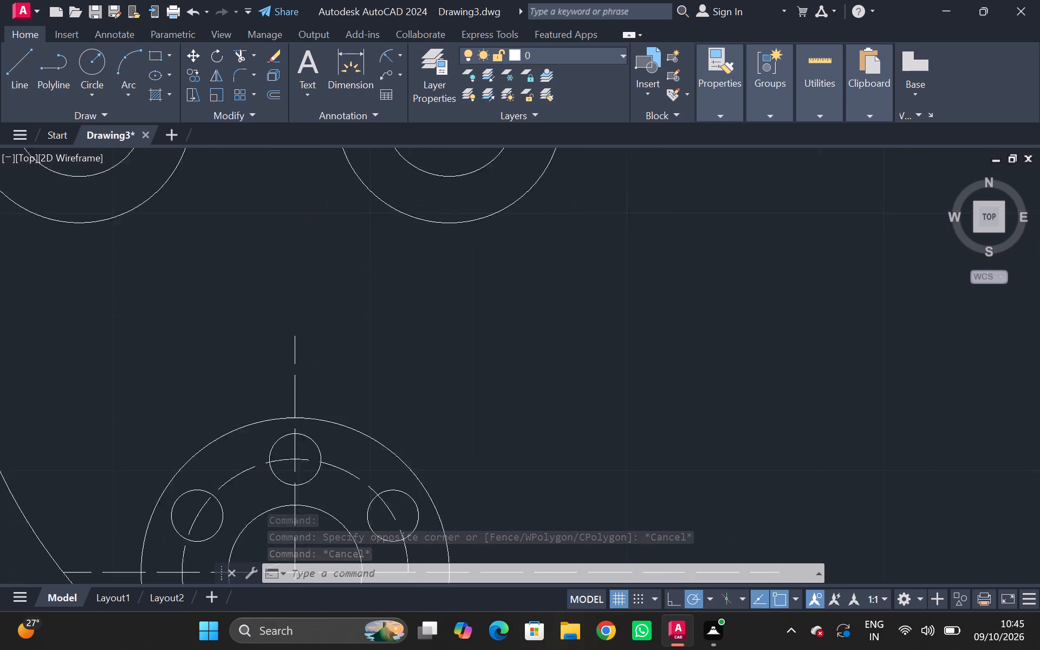
{"action": "scroll", "coordinate": [303, 219], "scroll_direction": "down", "scroll_amount": 4}
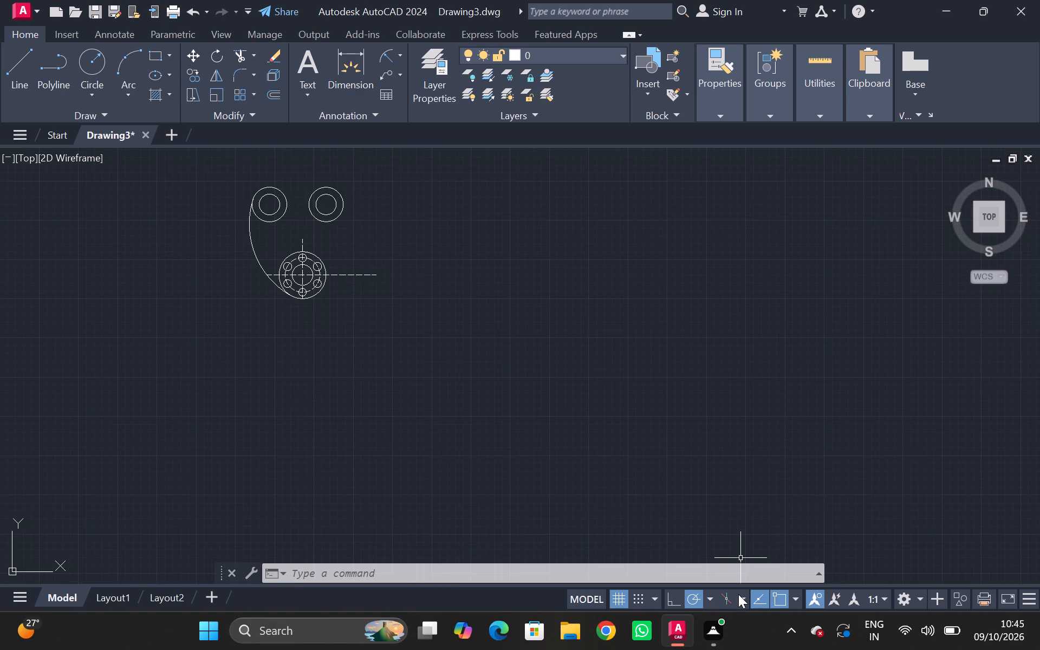
{"action": "left_click", "coordinate": [103, 71]}
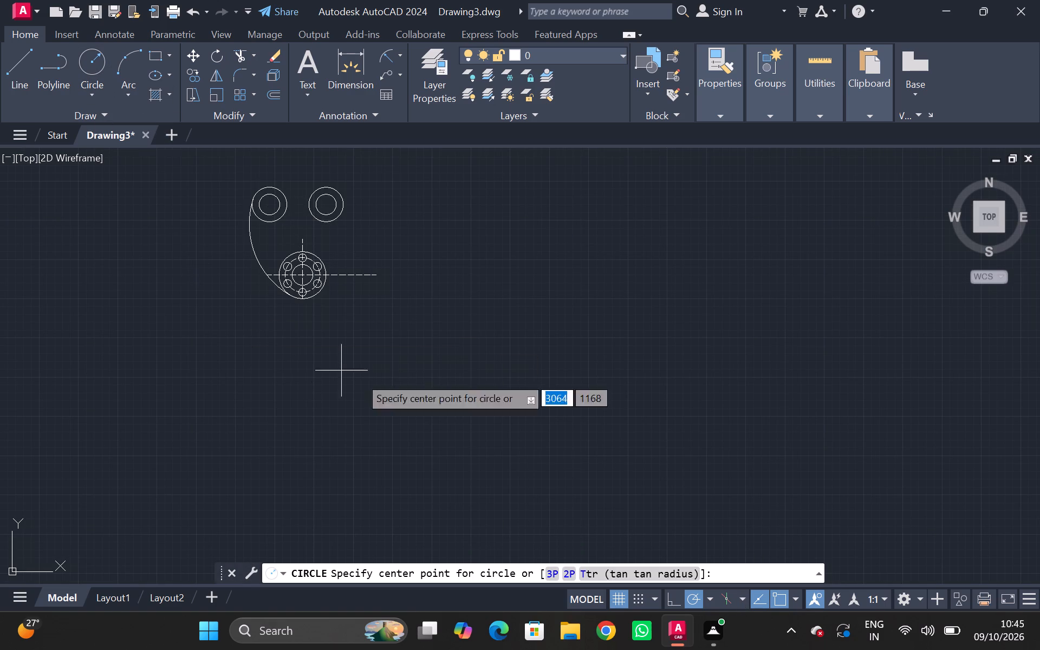
{"action": "left_click", "coordinate": [650, 576]}
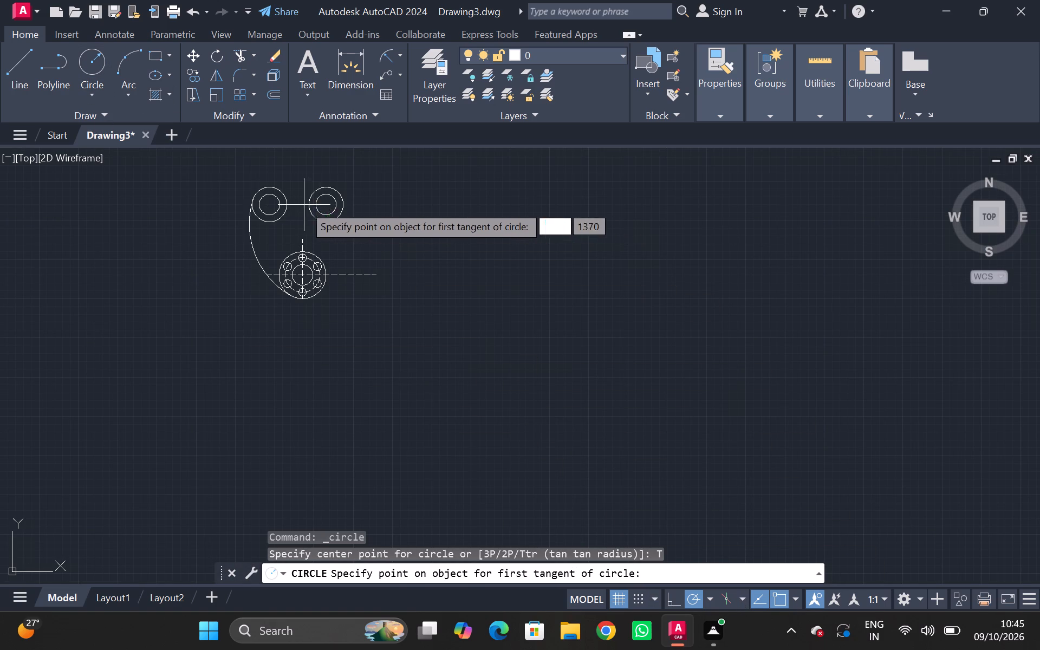
{"action": "left_click", "coordinate": [286, 192]}
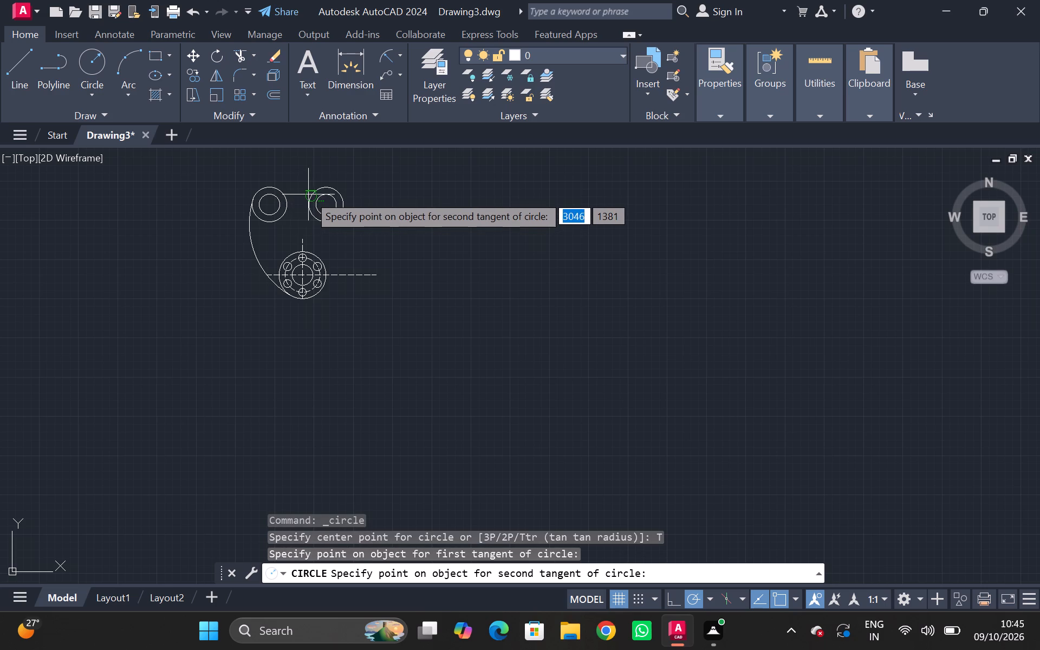
{"action": "left_click", "coordinate": [310, 192]}
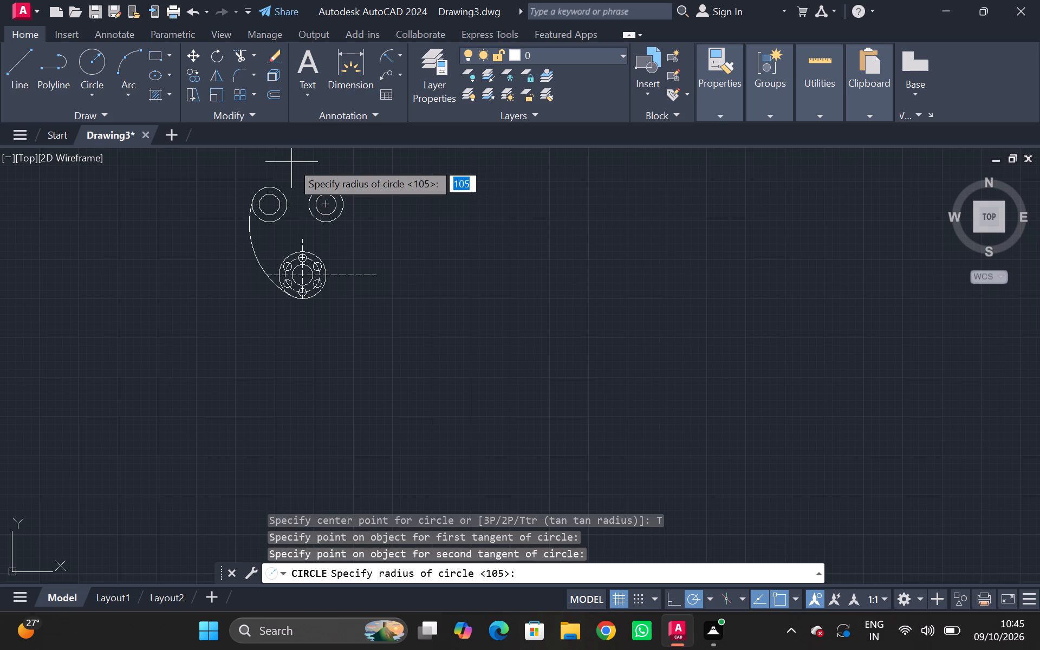
{"action": "type", "text": "23"}
{"action": "key", "text": "Return"}
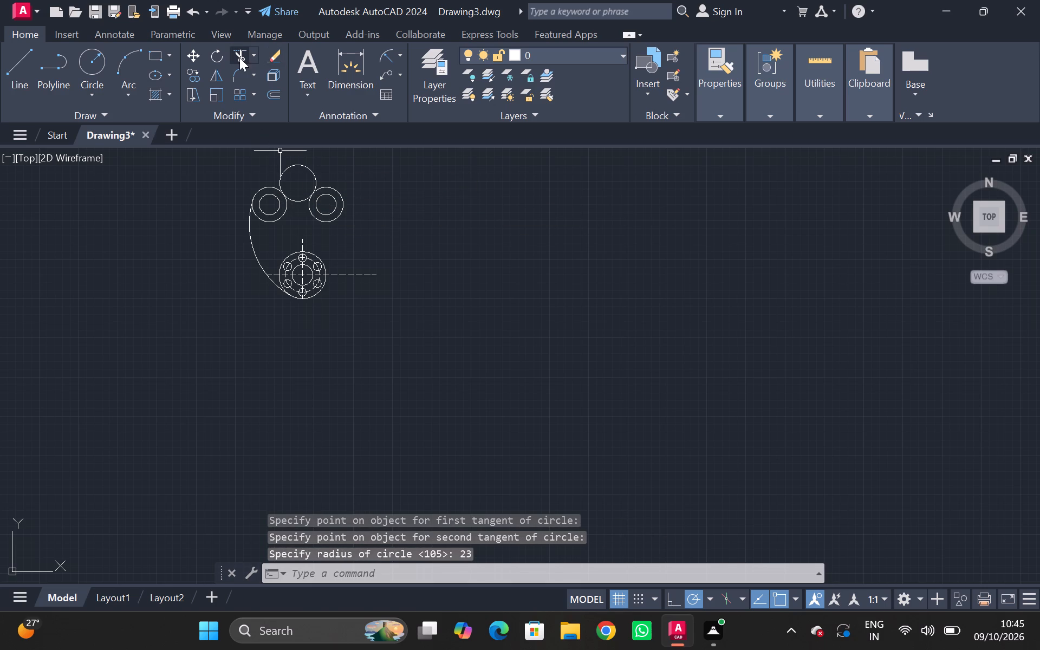
Trim away the upper part of the radius 23 circle, keeping the lower arc joining the two upper outer circles.
{"action": "left_click", "coordinate": [238, 57]}
{"action": "left_click", "coordinate": [287, 170]}
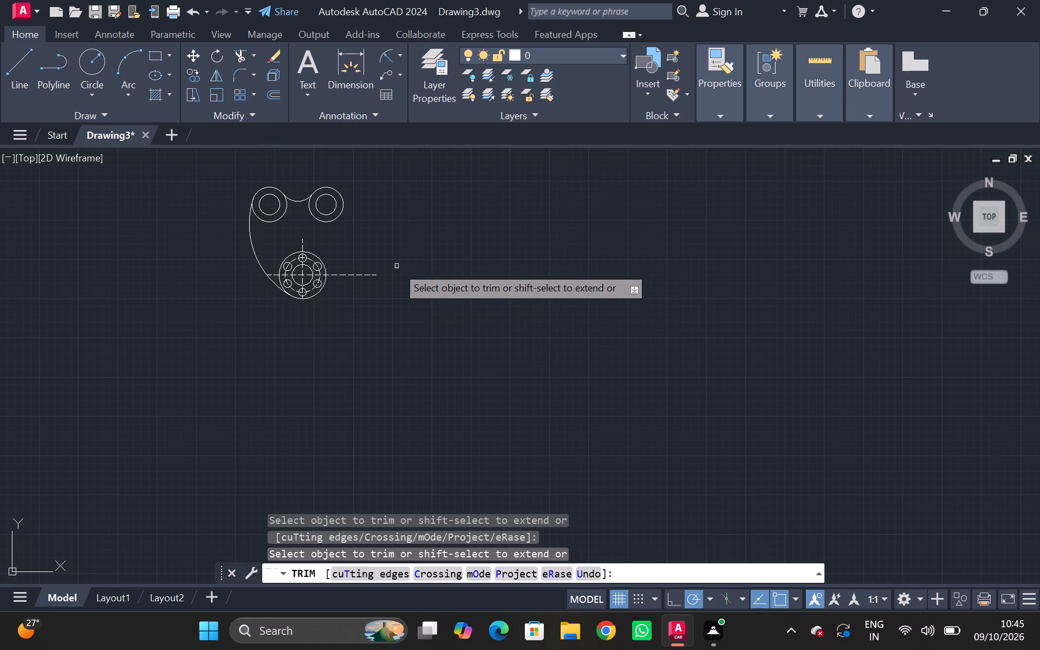
{"action": "key", "text": "Escape"}
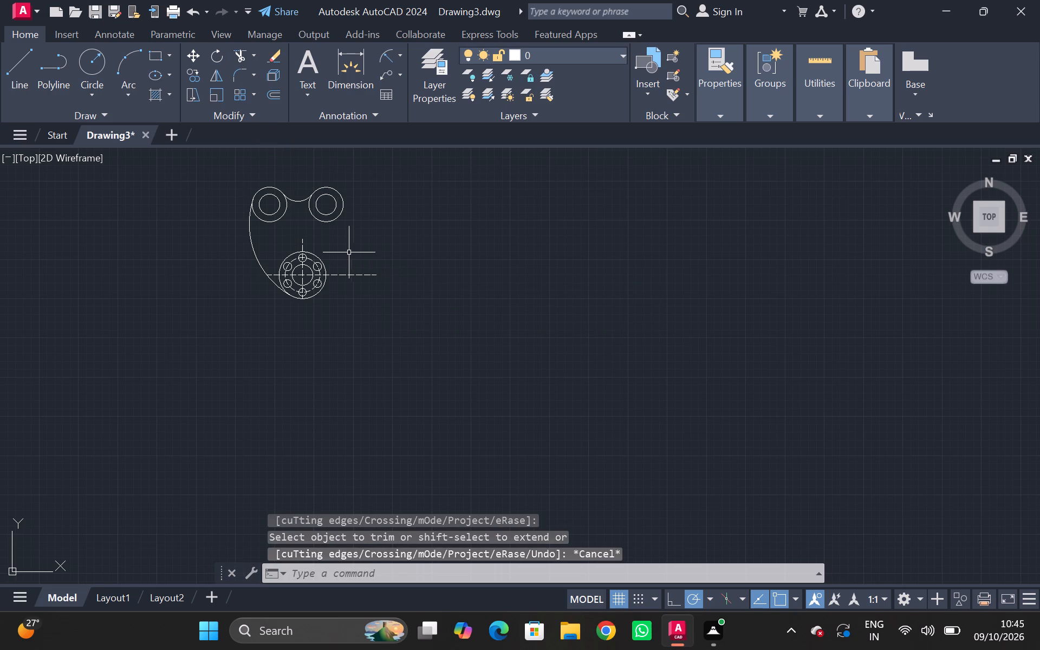
Dimension the horizontal distance between the centres of the two upper circle pairs, placing the dimension above them.
{"action": "left_click", "coordinate": [333, 72]}
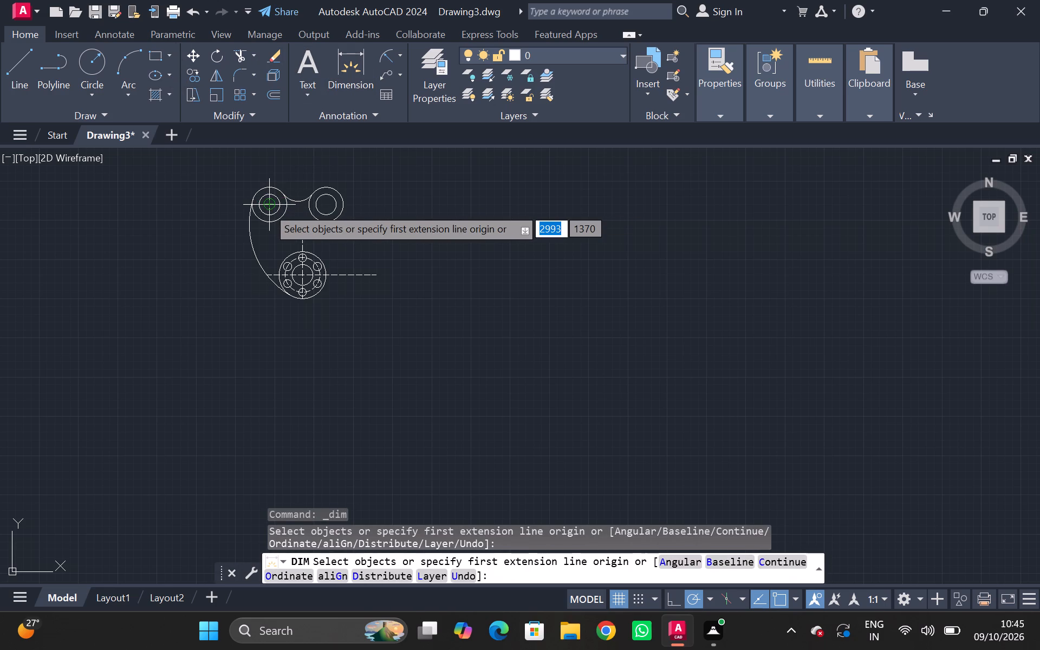
{"action": "left_click", "coordinate": [267, 207]}
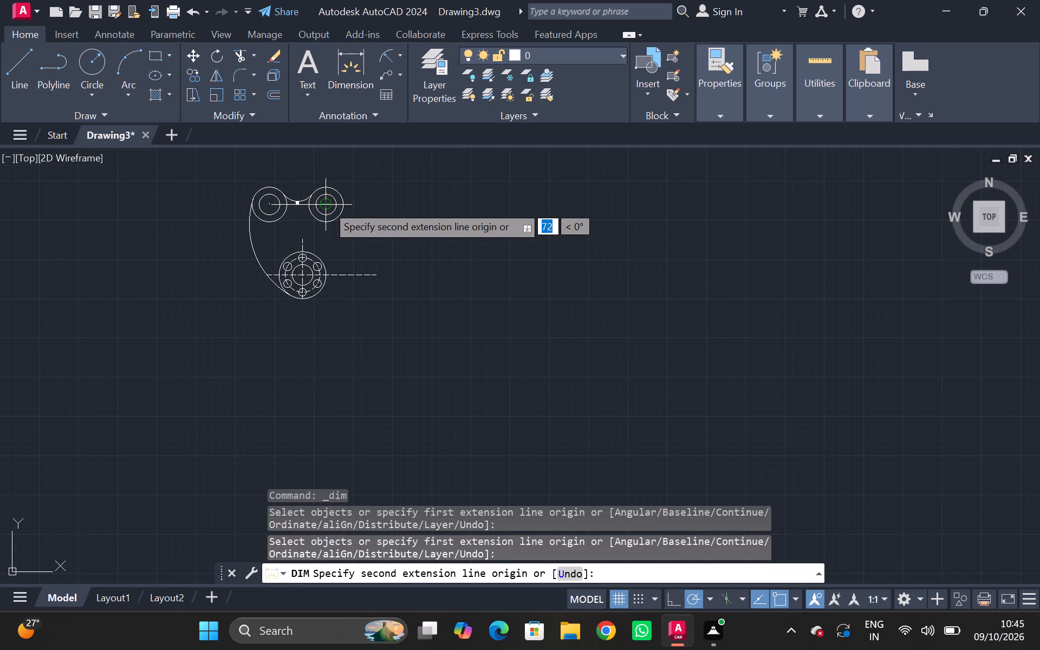
{"action": "left_click", "coordinate": [327, 205]}
{"action": "left_click", "coordinate": [297, 178]}
Examine the centre-distance dimension and the arc between the two upper circle pairs, and leave the dimension command.
{"action": "scroll", "coordinate": [299, 173], "scroll_direction": "down", "scroll_amount": 2}
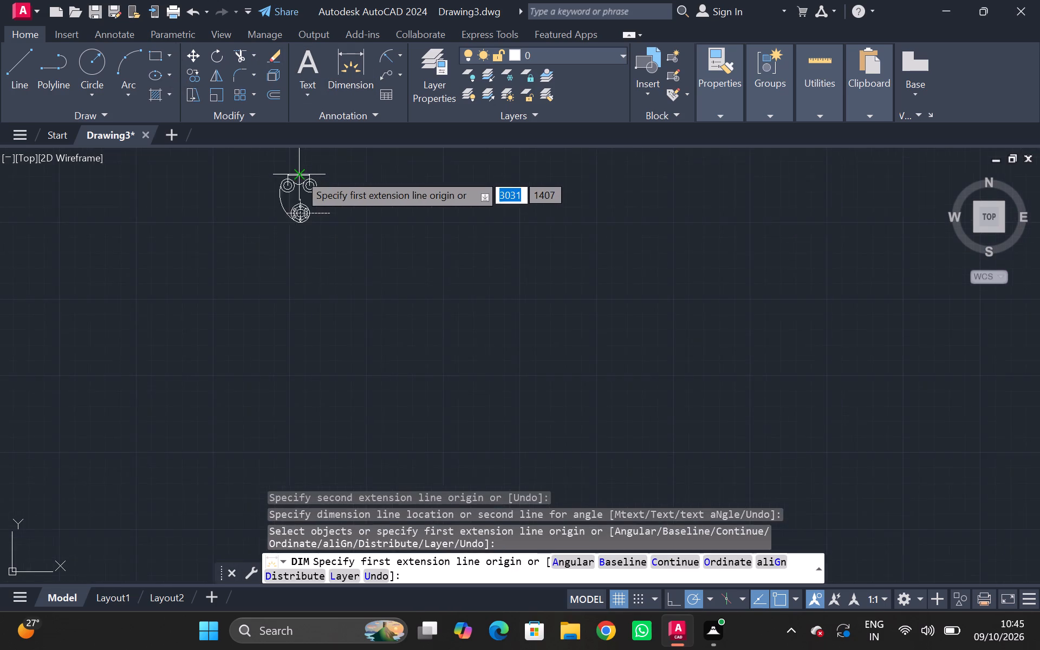
{"action": "scroll", "coordinate": [299, 173], "scroll_direction": "down", "scroll_amount": 1}
{"action": "scroll", "coordinate": [299, 173], "scroll_direction": "up", "scroll_amount": 6}
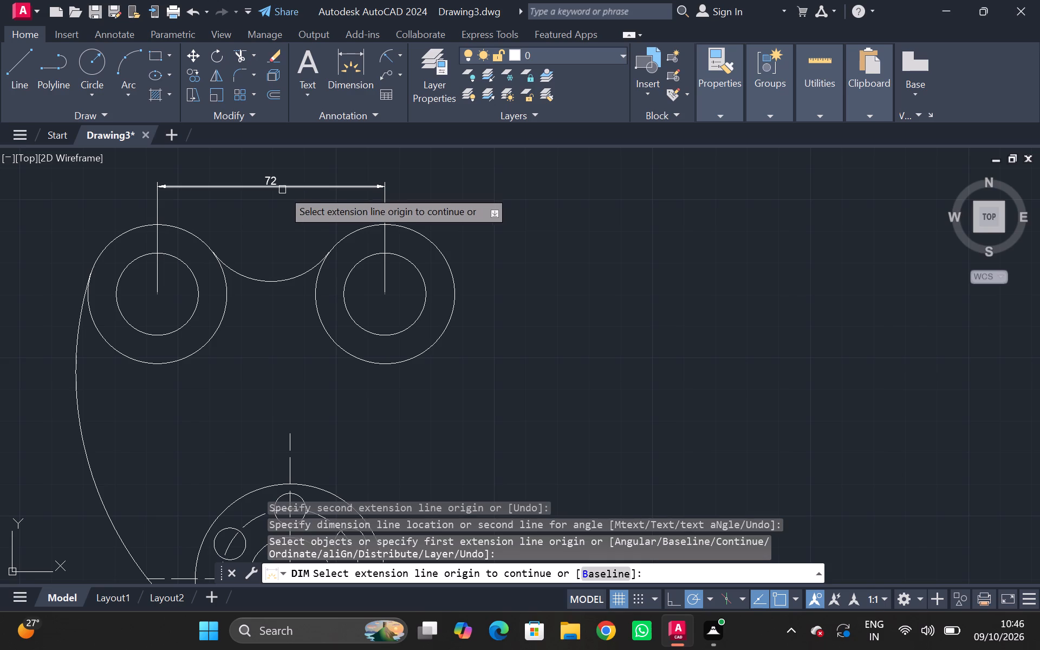
{"action": "scroll", "coordinate": [264, 194], "scroll_direction": "down", "scroll_amount": 1}
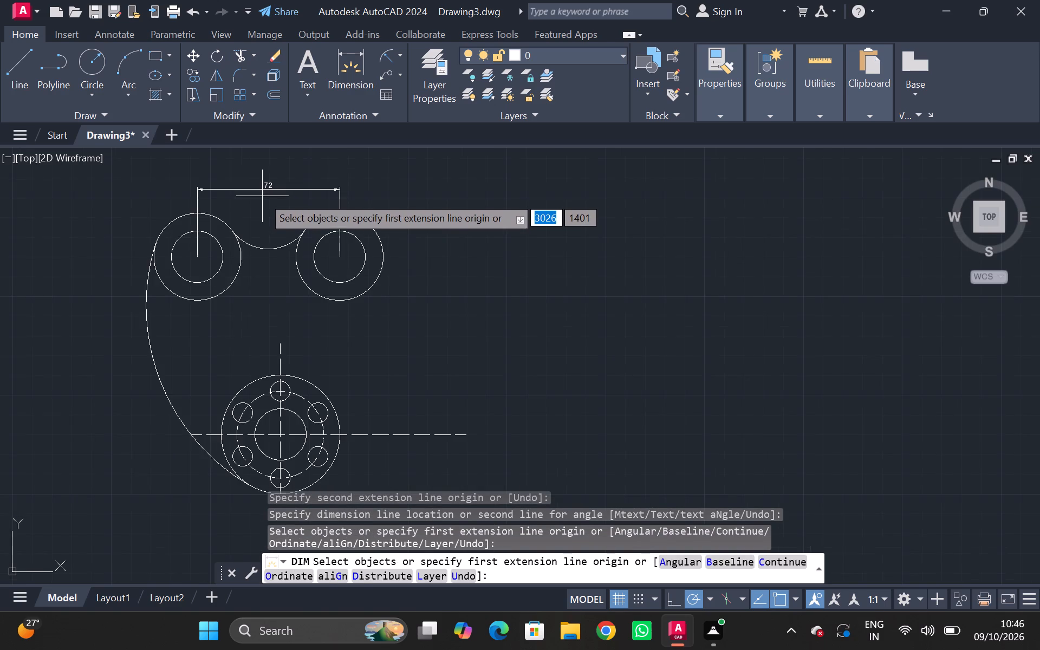
{"action": "scroll", "coordinate": [266, 199], "scroll_direction": "down", "scroll_amount": 2}
{"action": "scroll", "coordinate": [272, 196], "scroll_direction": "up", "scroll_amount": 4}
{"action": "scroll", "coordinate": [251, 203], "scroll_direction": "down", "scroll_amount": 4}
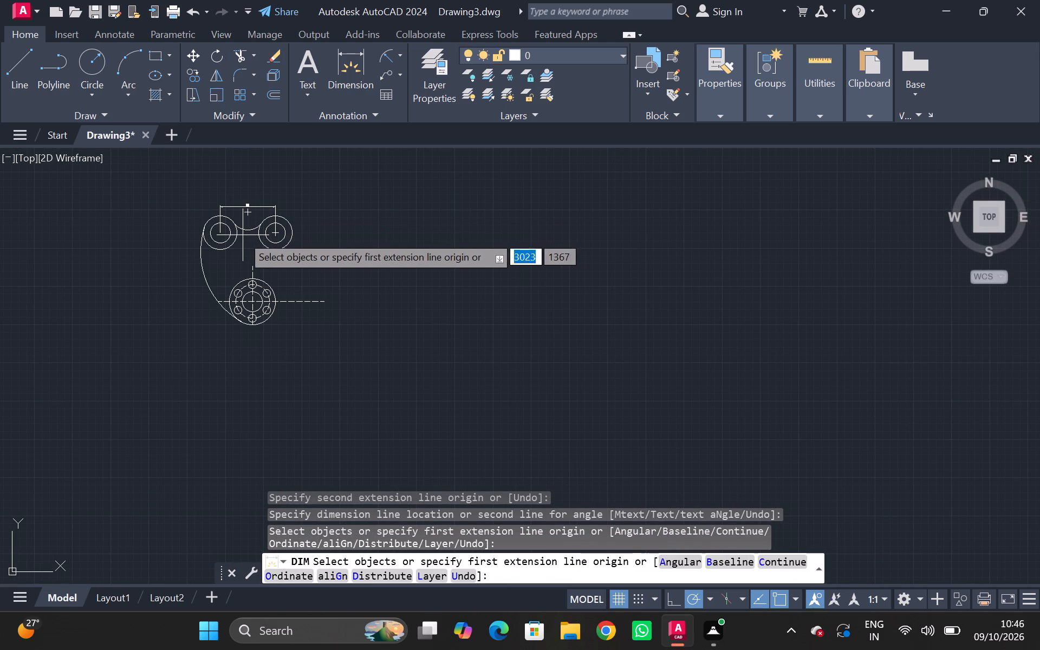
{"action": "scroll", "coordinate": [238, 237], "scroll_direction": "down", "scroll_amount": 1}
{"action": "scroll", "coordinate": [238, 232], "scroll_direction": "up", "scroll_amount": 3}
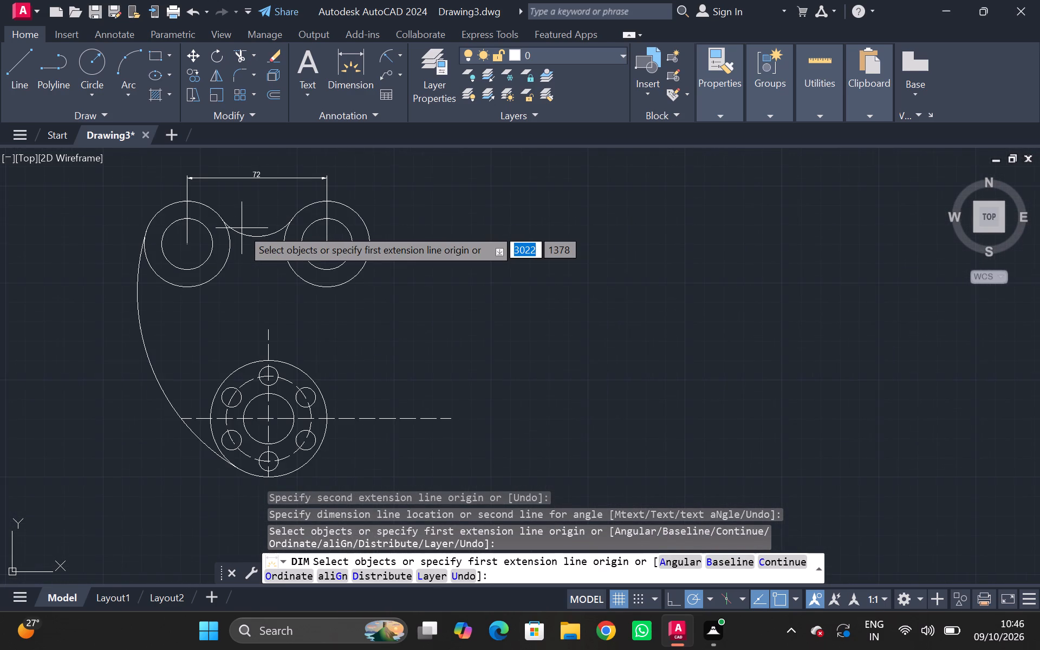
{"action": "scroll", "coordinate": [242, 228], "scroll_direction": "up", "scroll_amount": 2}
{"action": "scroll", "coordinate": [236, 225], "scroll_direction": "down", "scroll_amount": 2}
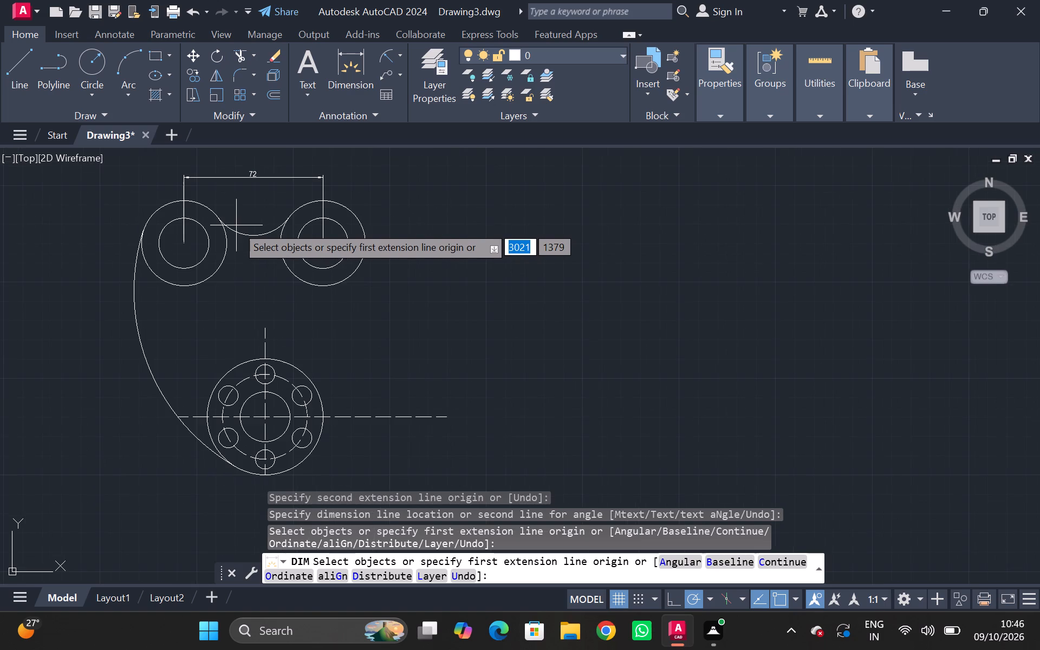
{"action": "scroll", "coordinate": [236, 228], "scroll_direction": "down", "scroll_amount": 1}
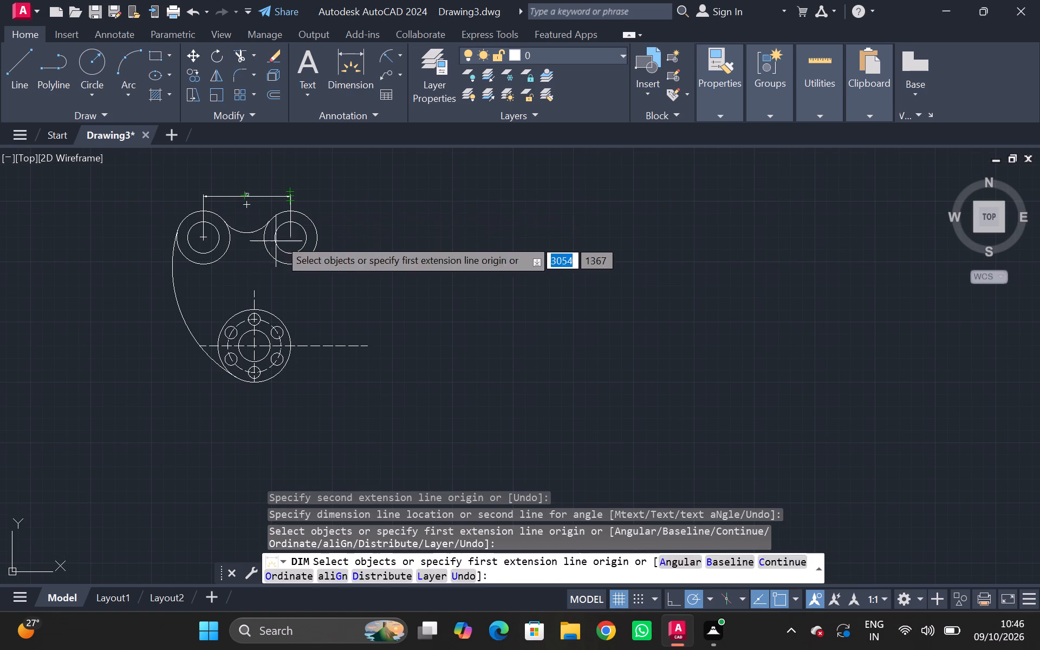
{"action": "scroll", "coordinate": [238, 190], "scroll_direction": "down", "scroll_amount": 2}
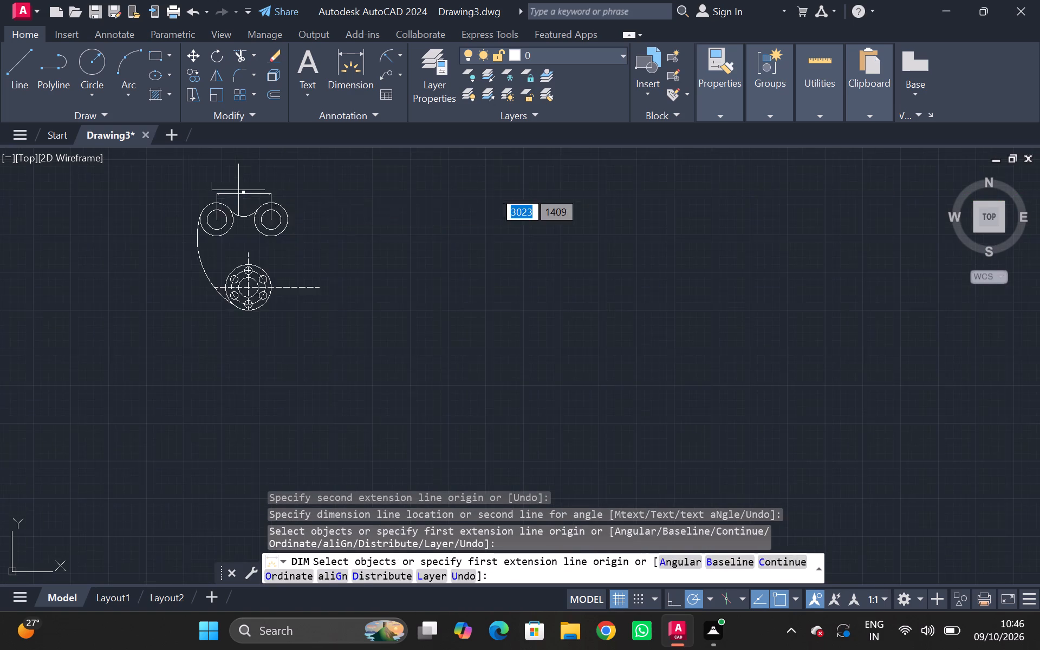
{"action": "scroll", "coordinate": [239, 190], "scroll_direction": "up", "scroll_amount": 6}
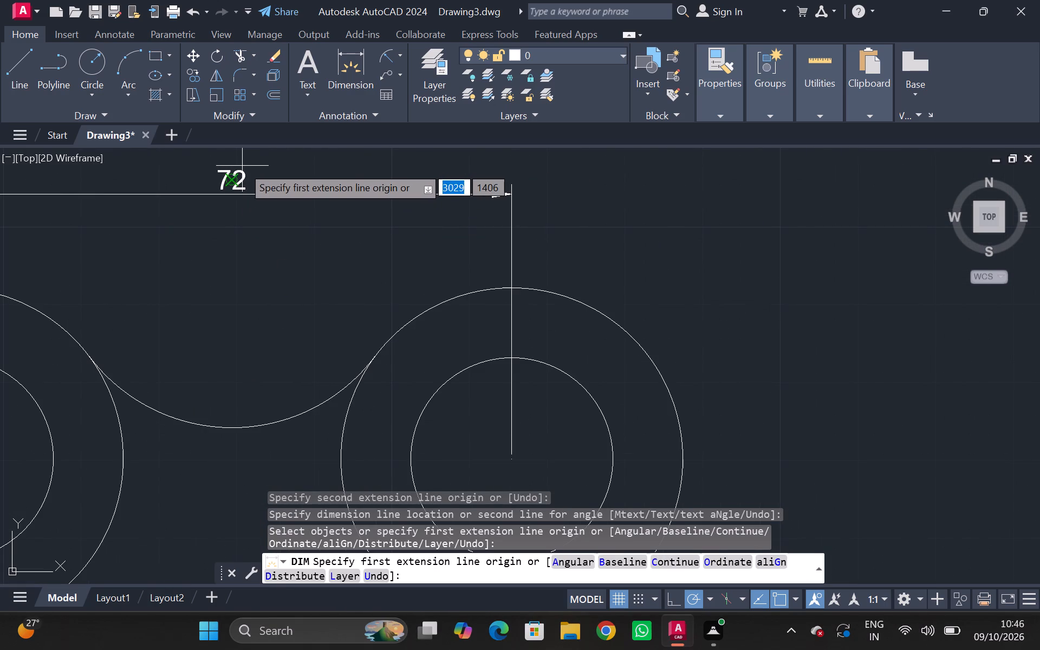
{"action": "scroll", "coordinate": [240, 166], "scroll_direction": "down", "scroll_amount": 7}
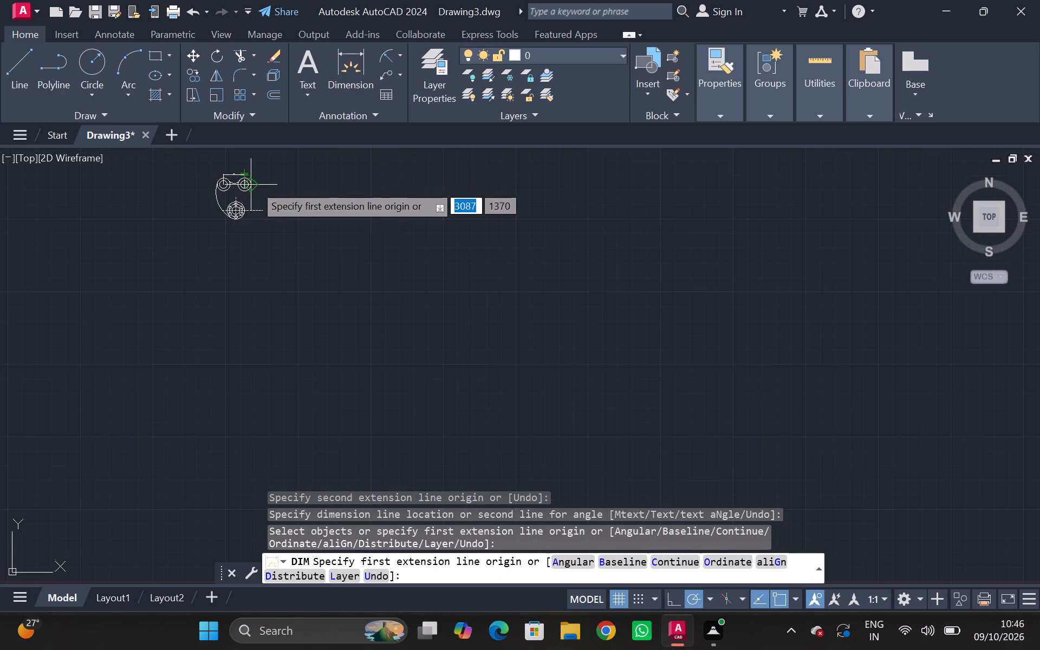
{"action": "scroll", "coordinate": [224, 171], "scroll_direction": "up", "scroll_amount": 5}
{"action": "scroll", "coordinate": [282, 183], "scroll_direction": "up", "scroll_amount": 3}
{"action": "scroll", "coordinate": [316, 184], "scroll_direction": "down", "scroll_amount": 3}
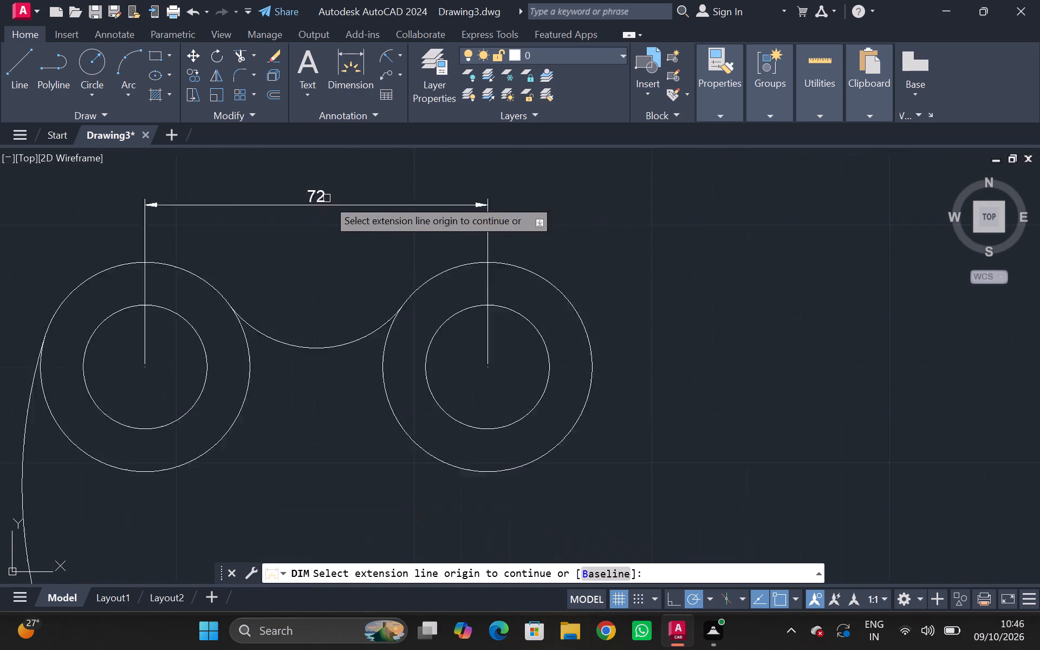
{"action": "scroll", "coordinate": [329, 200], "scroll_direction": "down", "scroll_amount": 2}
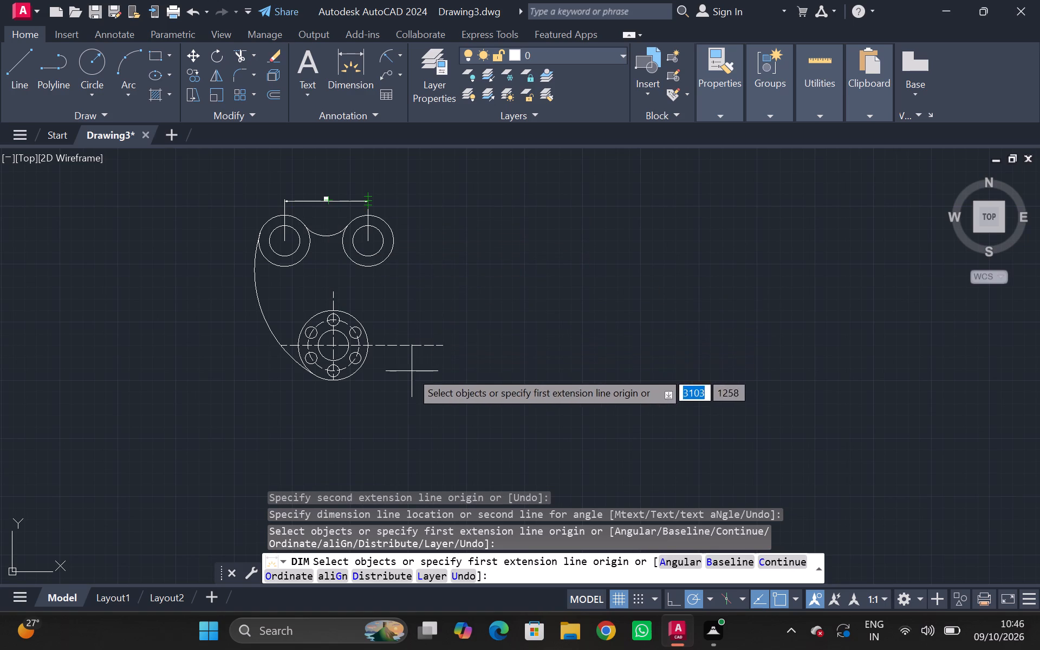
{"action": "key", "text": "Escape"}
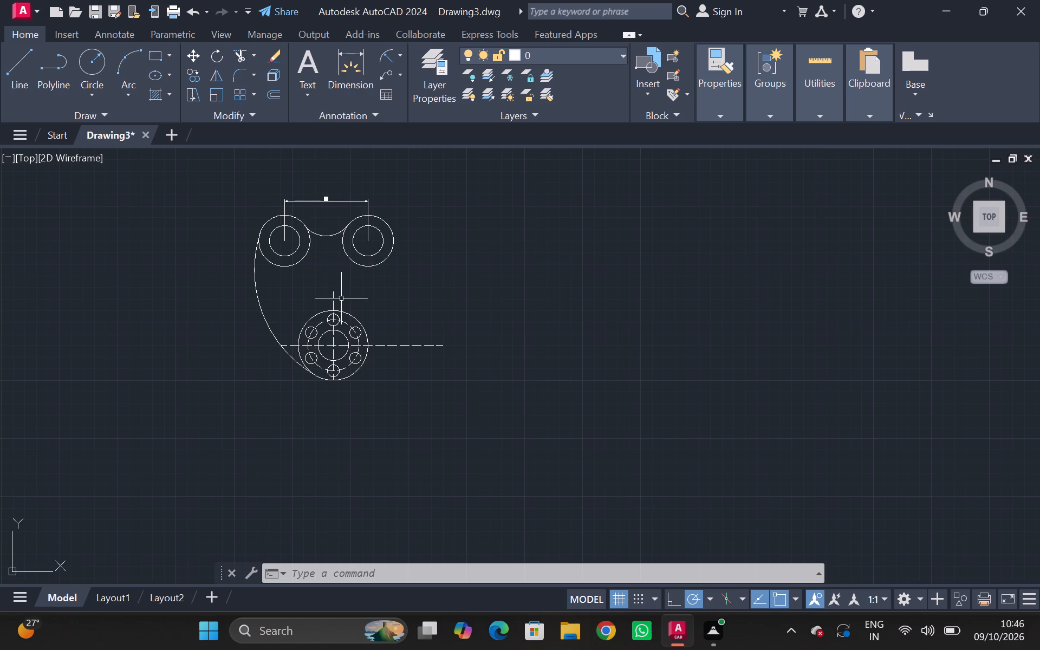
Draw a line about 100 long from the upper-right outer circle's right quadrant down to the right side of the flange's outer circle.
{"action": "left_click", "coordinate": [21, 54]}
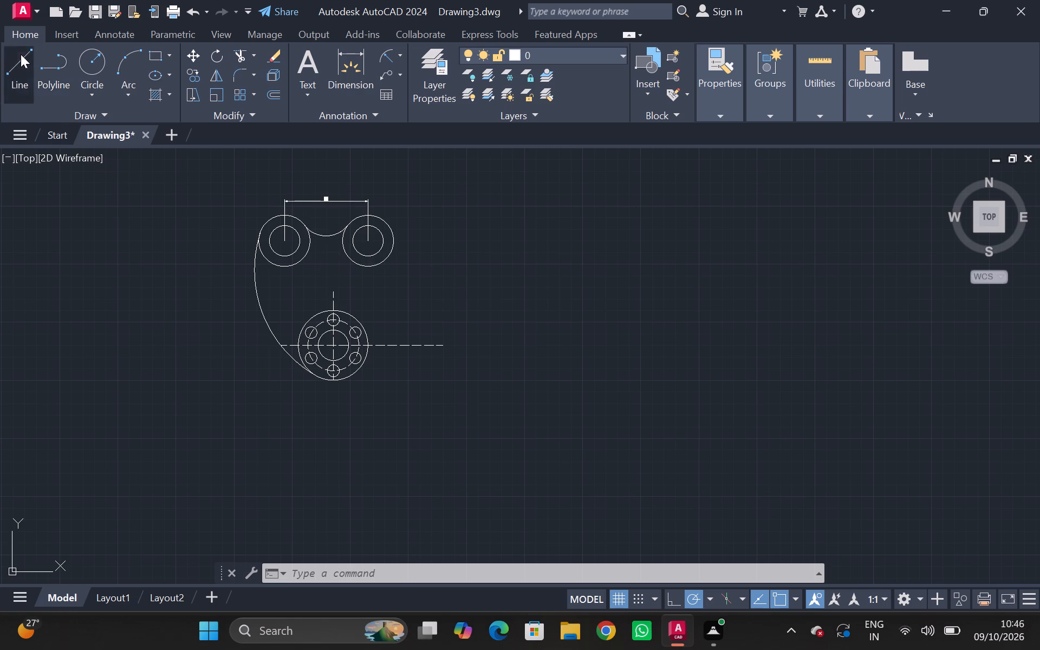
{"action": "left_click", "coordinate": [398, 238]}
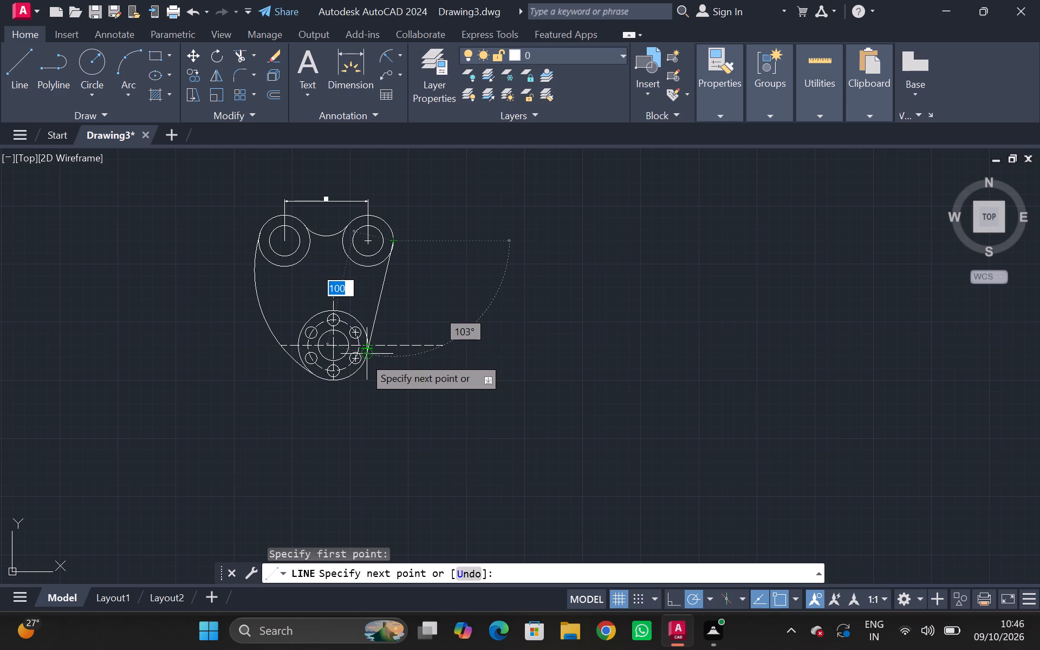
{"action": "left_click", "coordinate": [363, 356]}
{"action": "key", "text": "Escape"}
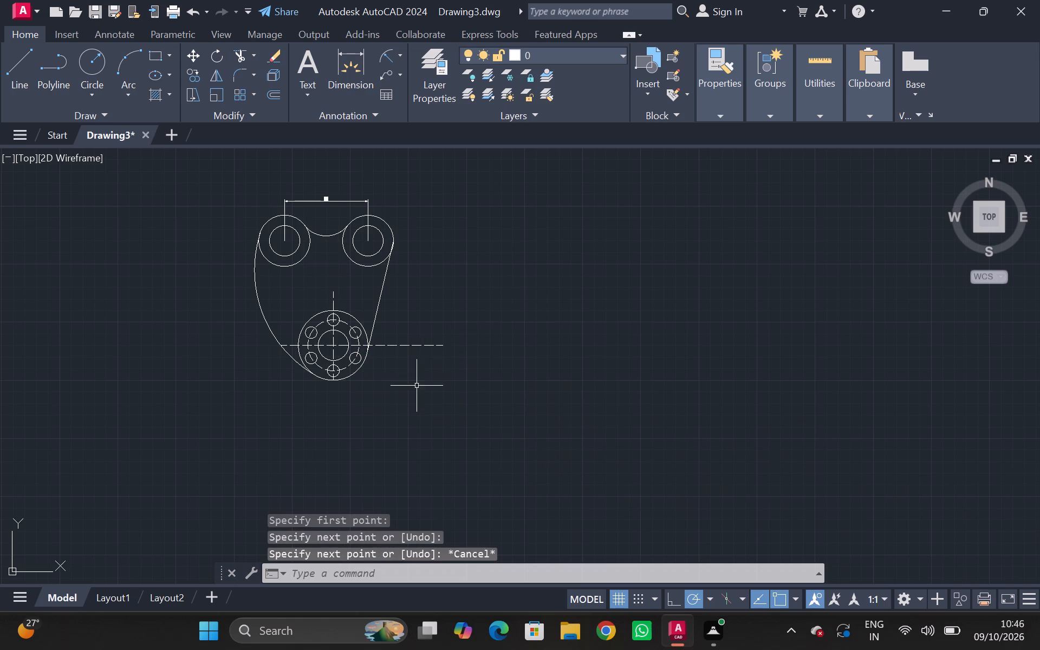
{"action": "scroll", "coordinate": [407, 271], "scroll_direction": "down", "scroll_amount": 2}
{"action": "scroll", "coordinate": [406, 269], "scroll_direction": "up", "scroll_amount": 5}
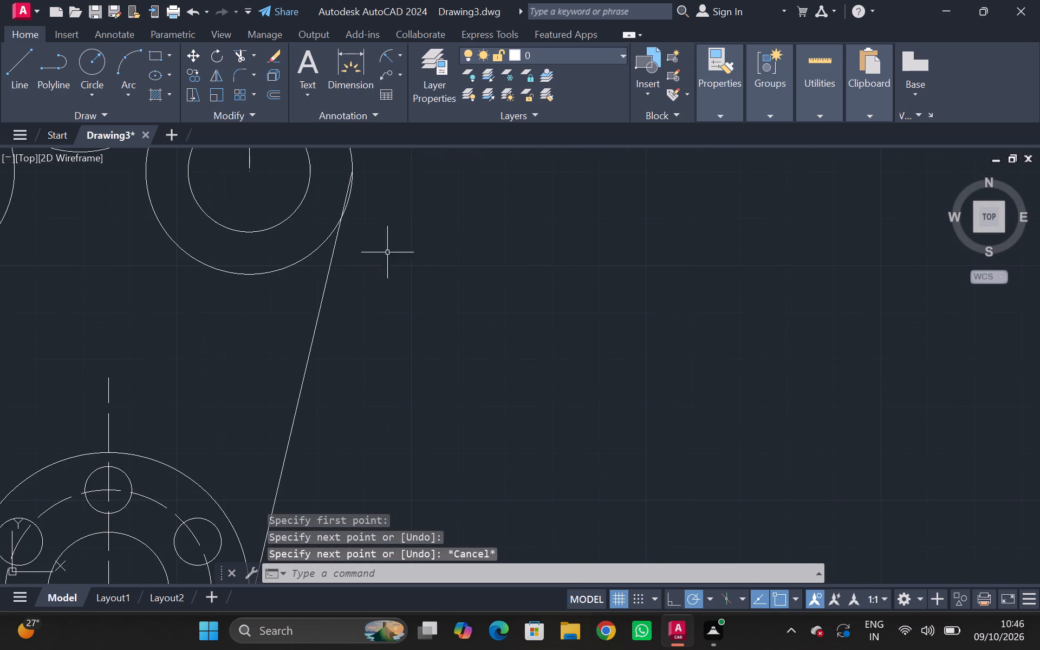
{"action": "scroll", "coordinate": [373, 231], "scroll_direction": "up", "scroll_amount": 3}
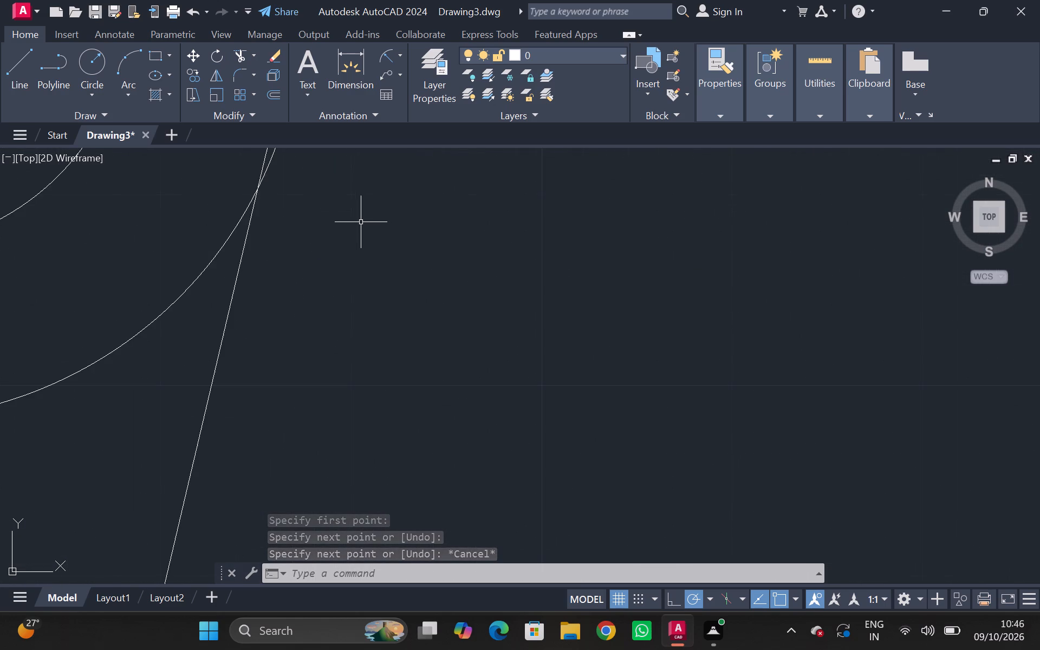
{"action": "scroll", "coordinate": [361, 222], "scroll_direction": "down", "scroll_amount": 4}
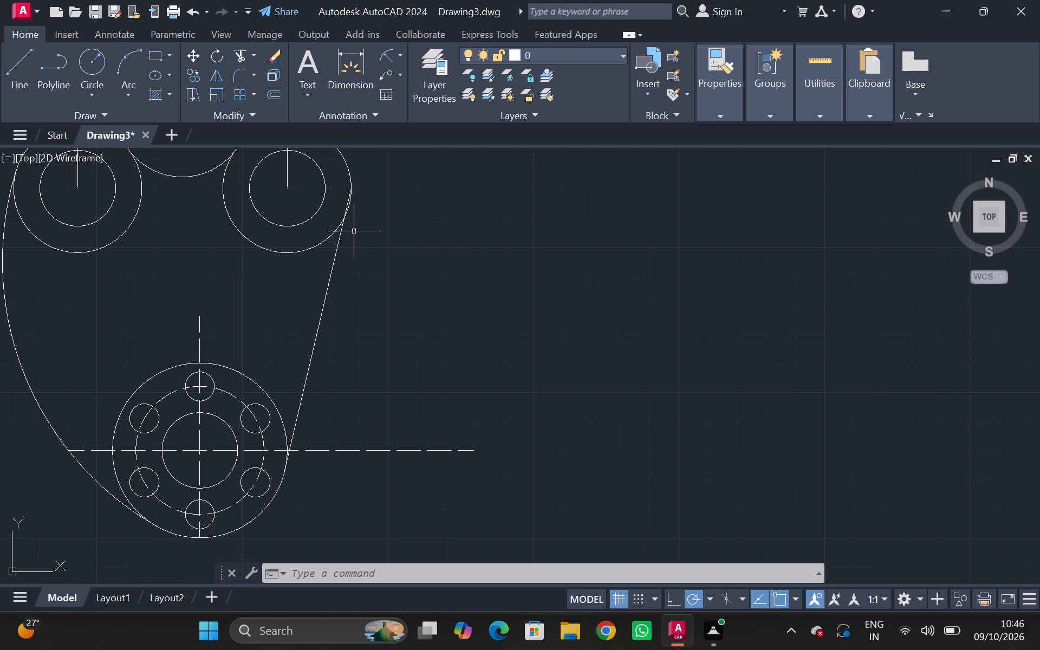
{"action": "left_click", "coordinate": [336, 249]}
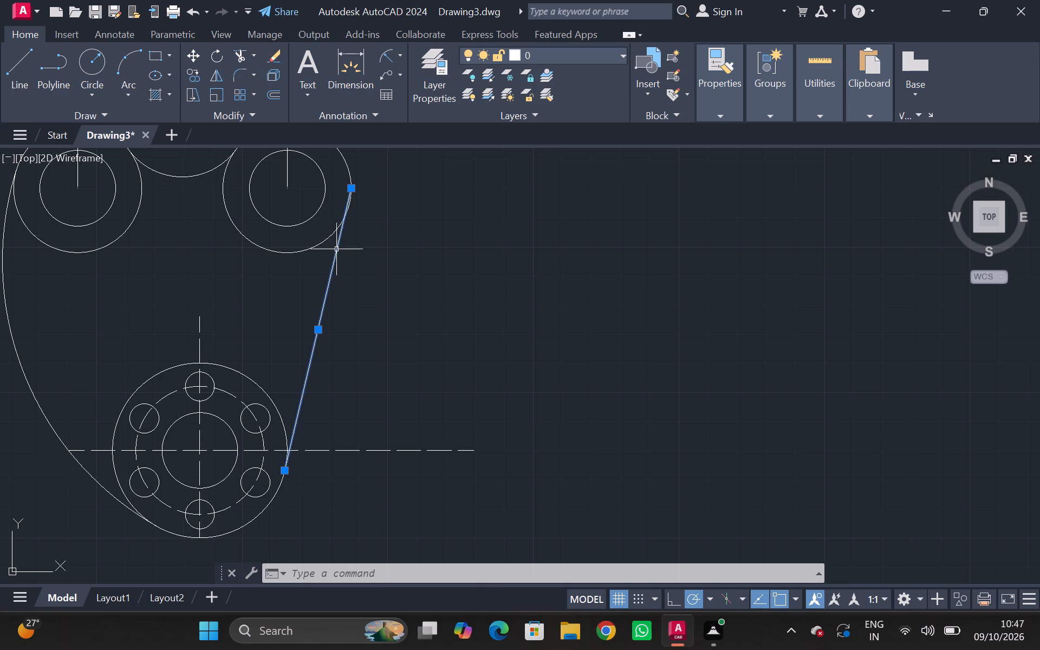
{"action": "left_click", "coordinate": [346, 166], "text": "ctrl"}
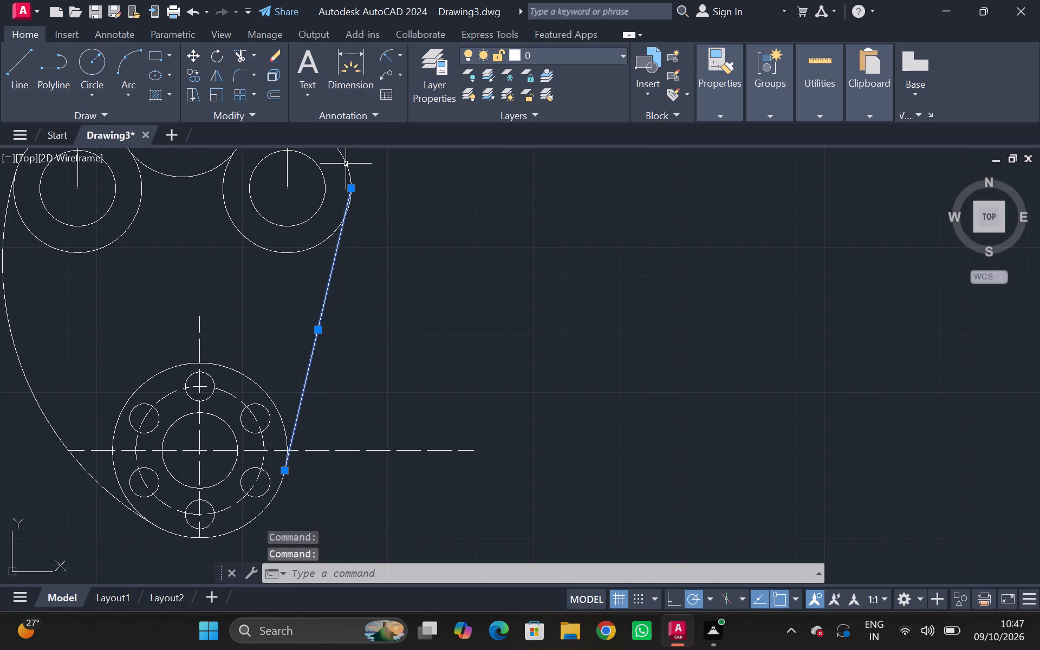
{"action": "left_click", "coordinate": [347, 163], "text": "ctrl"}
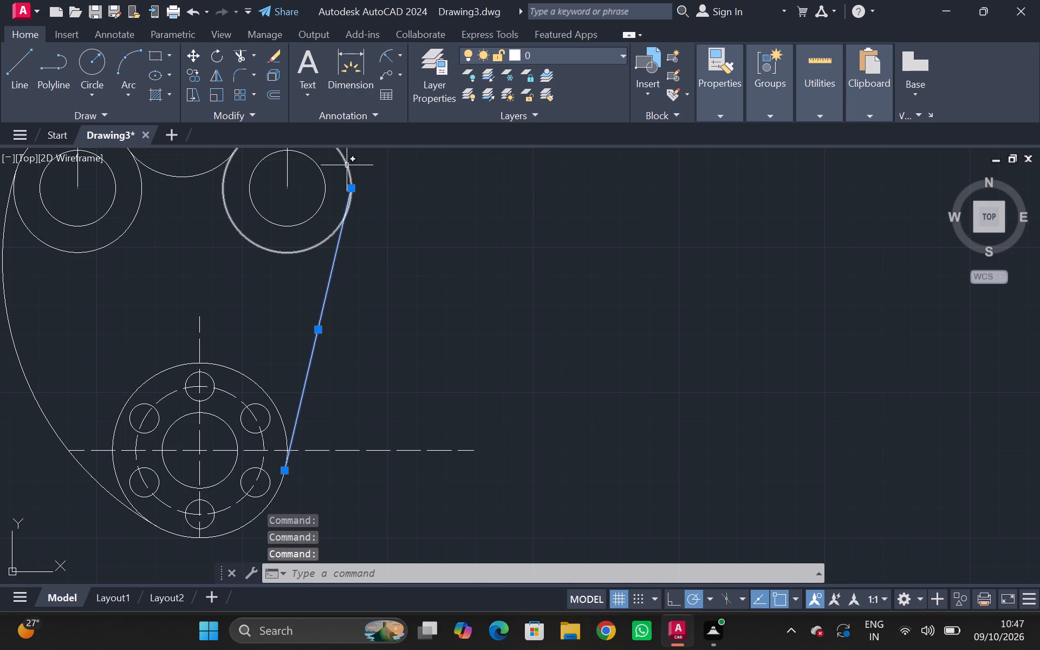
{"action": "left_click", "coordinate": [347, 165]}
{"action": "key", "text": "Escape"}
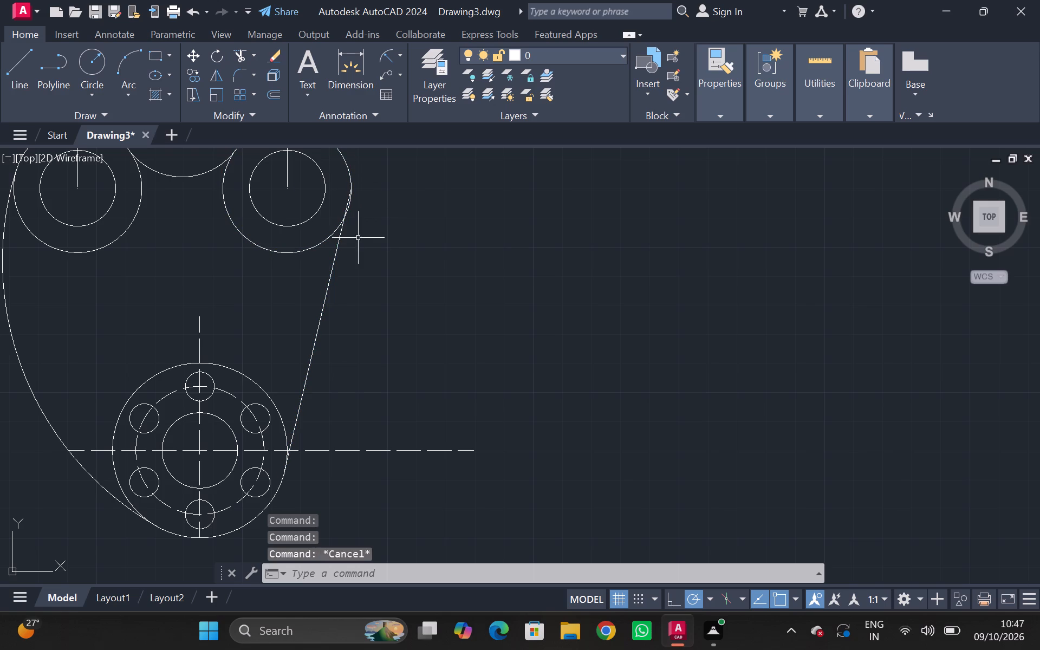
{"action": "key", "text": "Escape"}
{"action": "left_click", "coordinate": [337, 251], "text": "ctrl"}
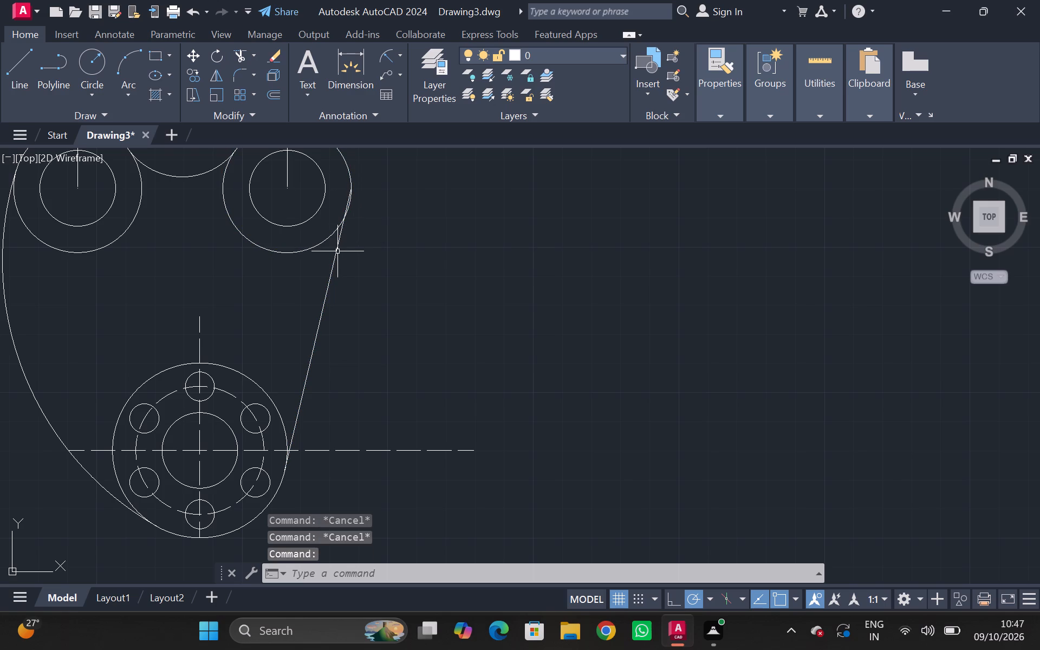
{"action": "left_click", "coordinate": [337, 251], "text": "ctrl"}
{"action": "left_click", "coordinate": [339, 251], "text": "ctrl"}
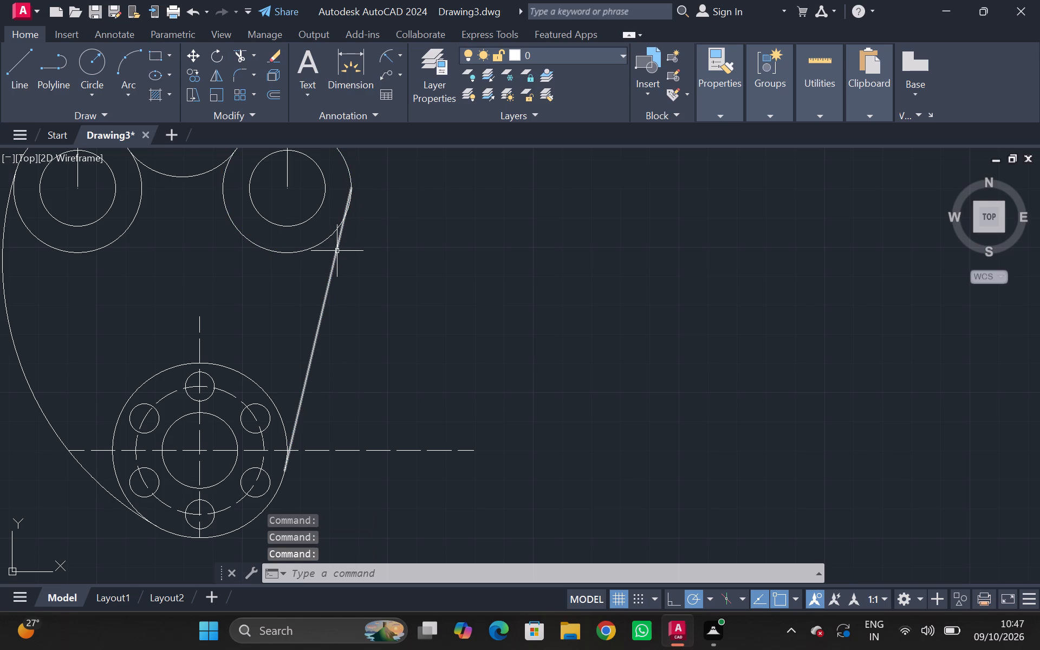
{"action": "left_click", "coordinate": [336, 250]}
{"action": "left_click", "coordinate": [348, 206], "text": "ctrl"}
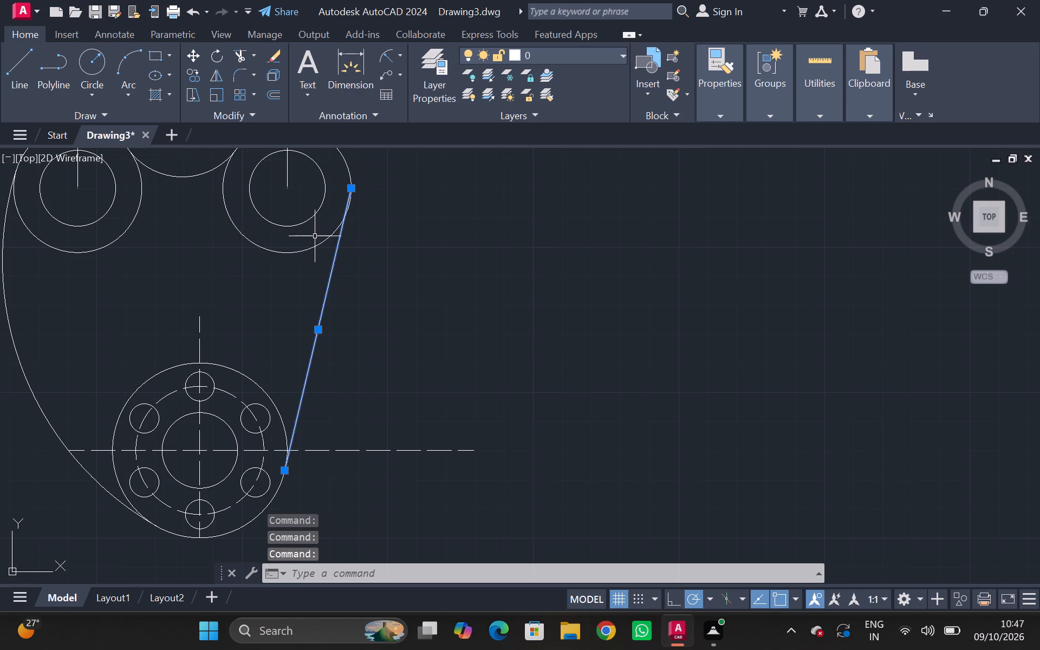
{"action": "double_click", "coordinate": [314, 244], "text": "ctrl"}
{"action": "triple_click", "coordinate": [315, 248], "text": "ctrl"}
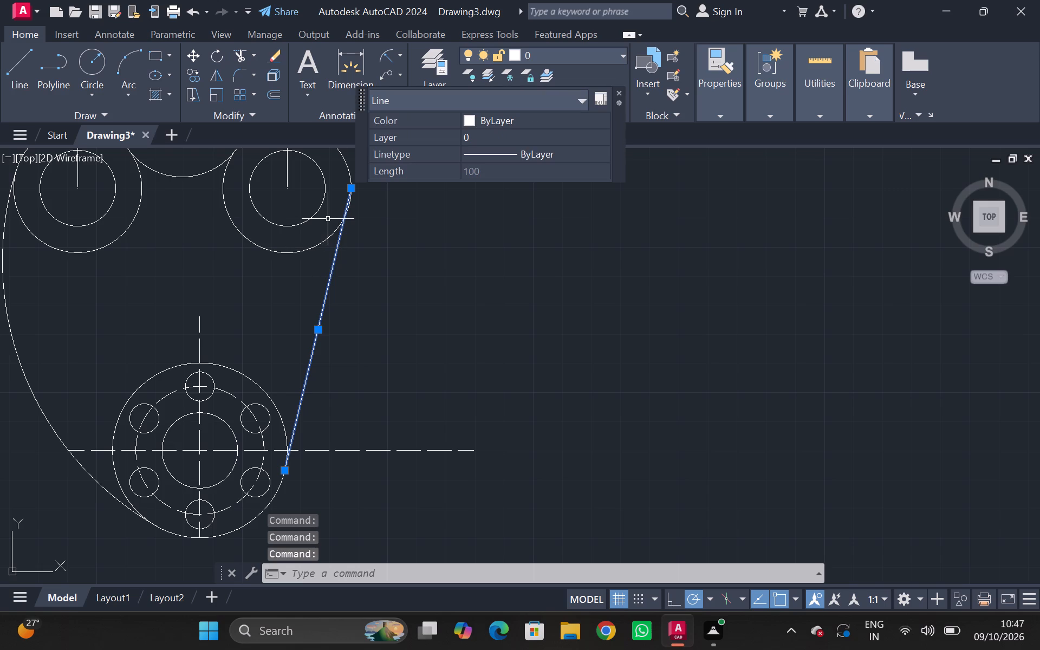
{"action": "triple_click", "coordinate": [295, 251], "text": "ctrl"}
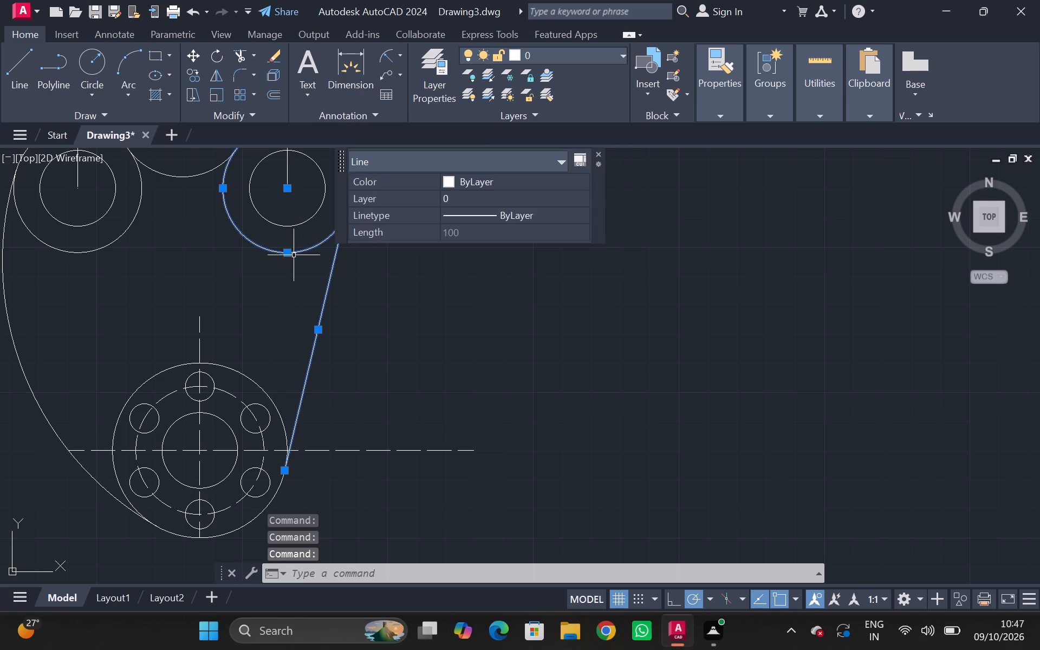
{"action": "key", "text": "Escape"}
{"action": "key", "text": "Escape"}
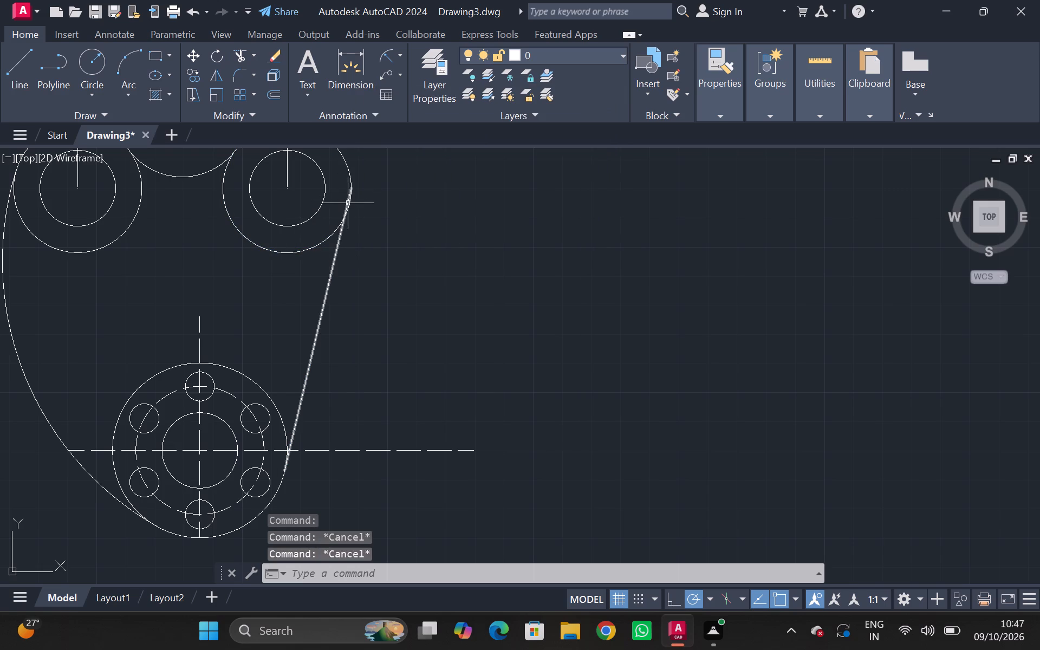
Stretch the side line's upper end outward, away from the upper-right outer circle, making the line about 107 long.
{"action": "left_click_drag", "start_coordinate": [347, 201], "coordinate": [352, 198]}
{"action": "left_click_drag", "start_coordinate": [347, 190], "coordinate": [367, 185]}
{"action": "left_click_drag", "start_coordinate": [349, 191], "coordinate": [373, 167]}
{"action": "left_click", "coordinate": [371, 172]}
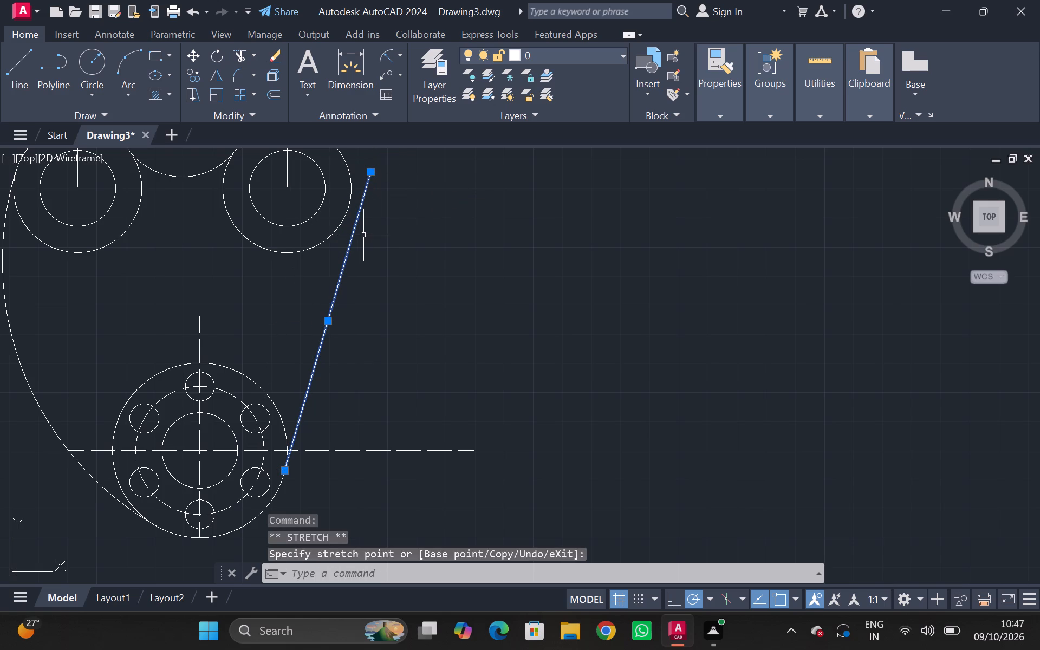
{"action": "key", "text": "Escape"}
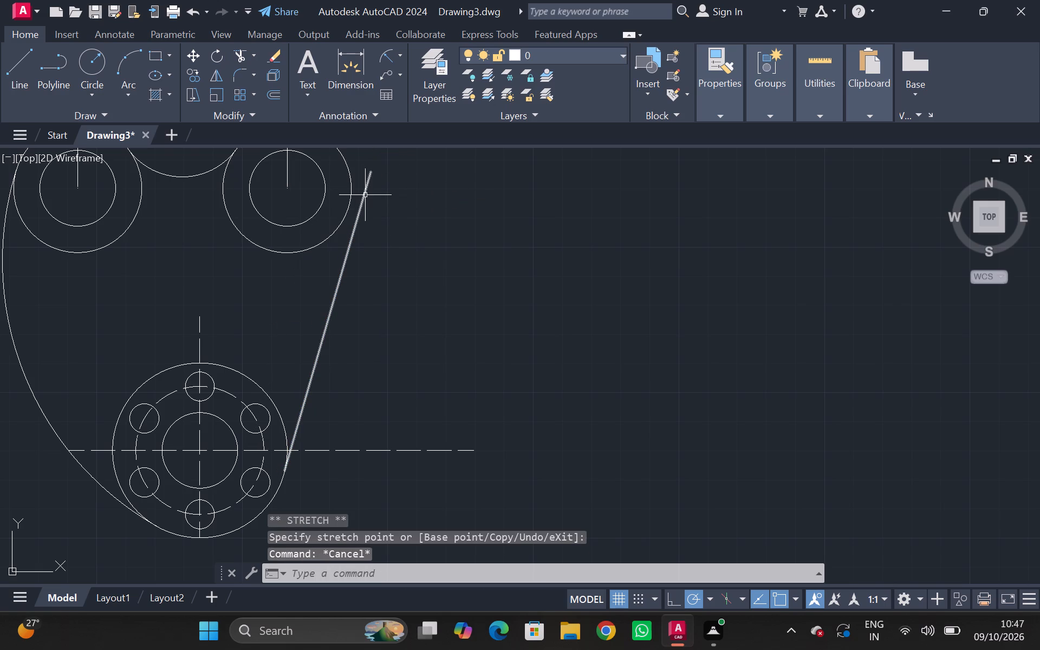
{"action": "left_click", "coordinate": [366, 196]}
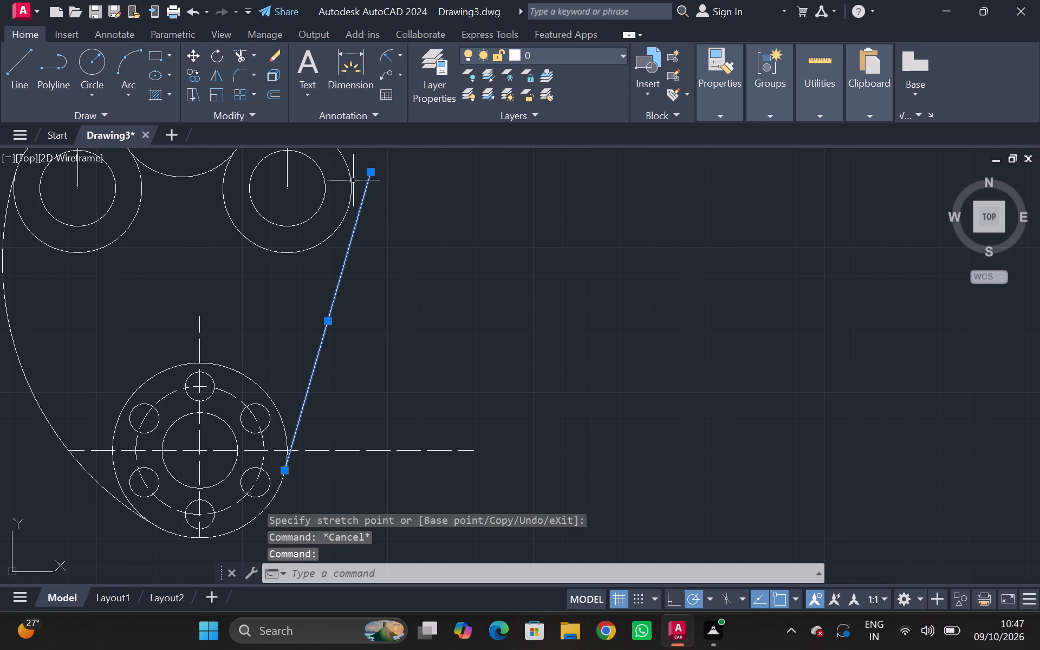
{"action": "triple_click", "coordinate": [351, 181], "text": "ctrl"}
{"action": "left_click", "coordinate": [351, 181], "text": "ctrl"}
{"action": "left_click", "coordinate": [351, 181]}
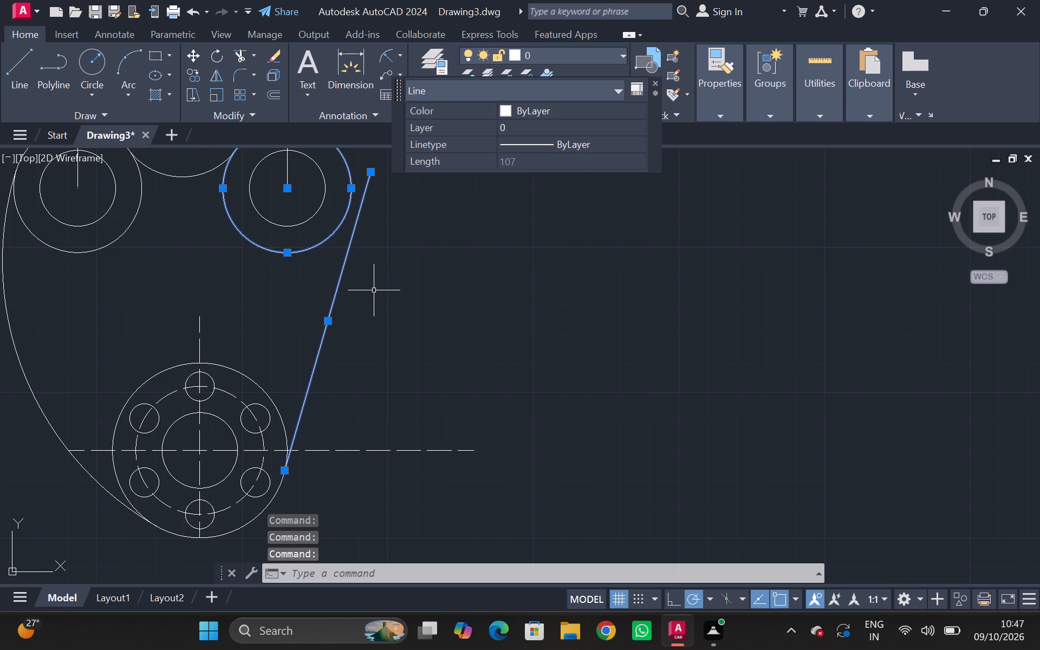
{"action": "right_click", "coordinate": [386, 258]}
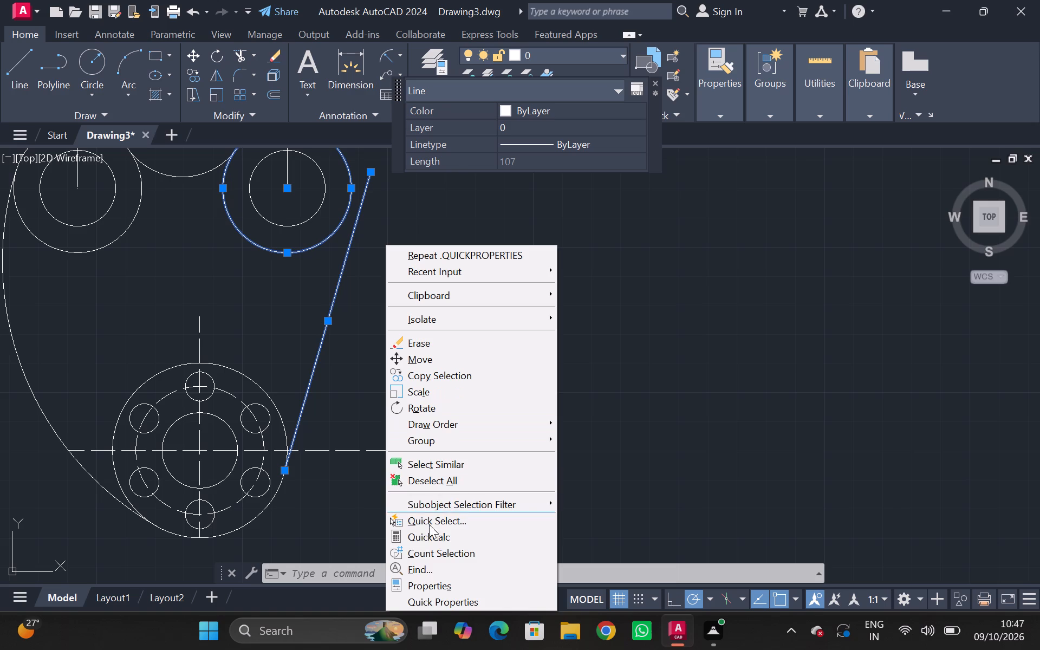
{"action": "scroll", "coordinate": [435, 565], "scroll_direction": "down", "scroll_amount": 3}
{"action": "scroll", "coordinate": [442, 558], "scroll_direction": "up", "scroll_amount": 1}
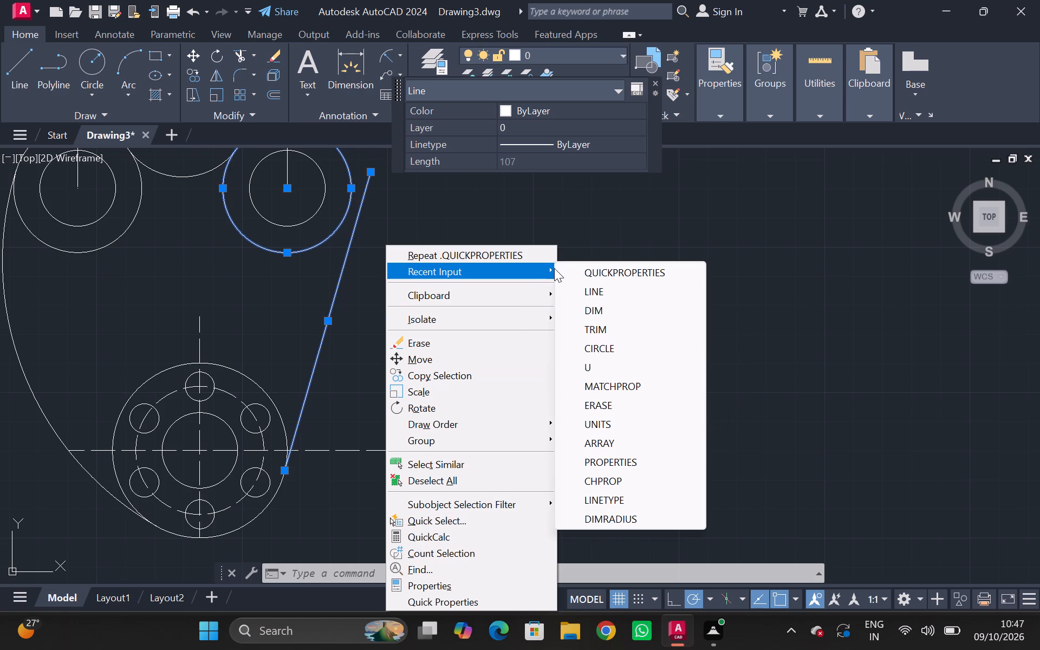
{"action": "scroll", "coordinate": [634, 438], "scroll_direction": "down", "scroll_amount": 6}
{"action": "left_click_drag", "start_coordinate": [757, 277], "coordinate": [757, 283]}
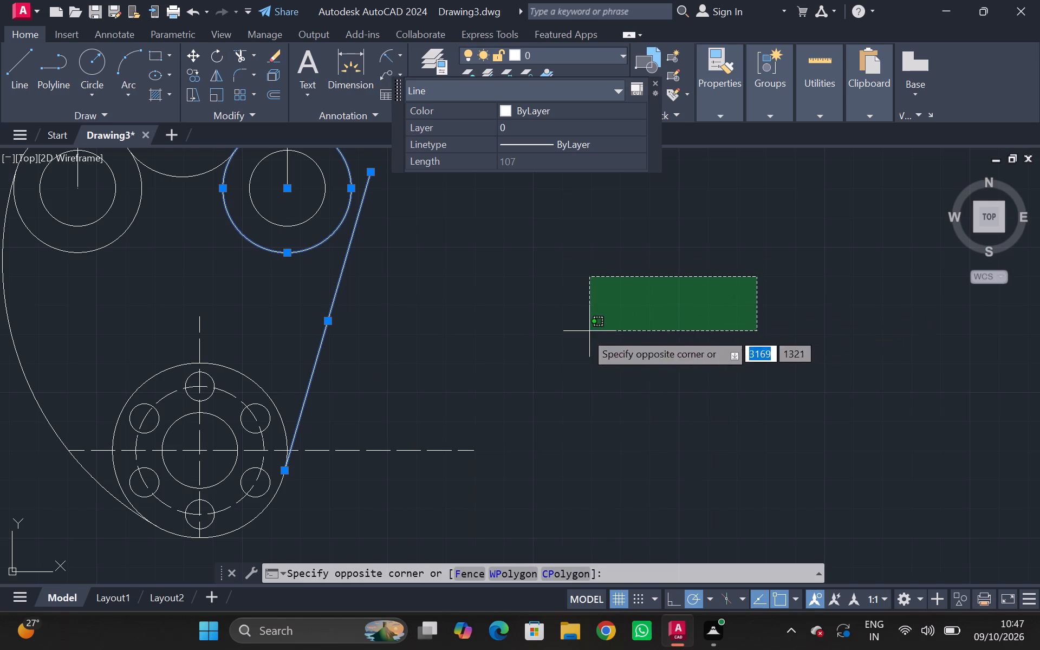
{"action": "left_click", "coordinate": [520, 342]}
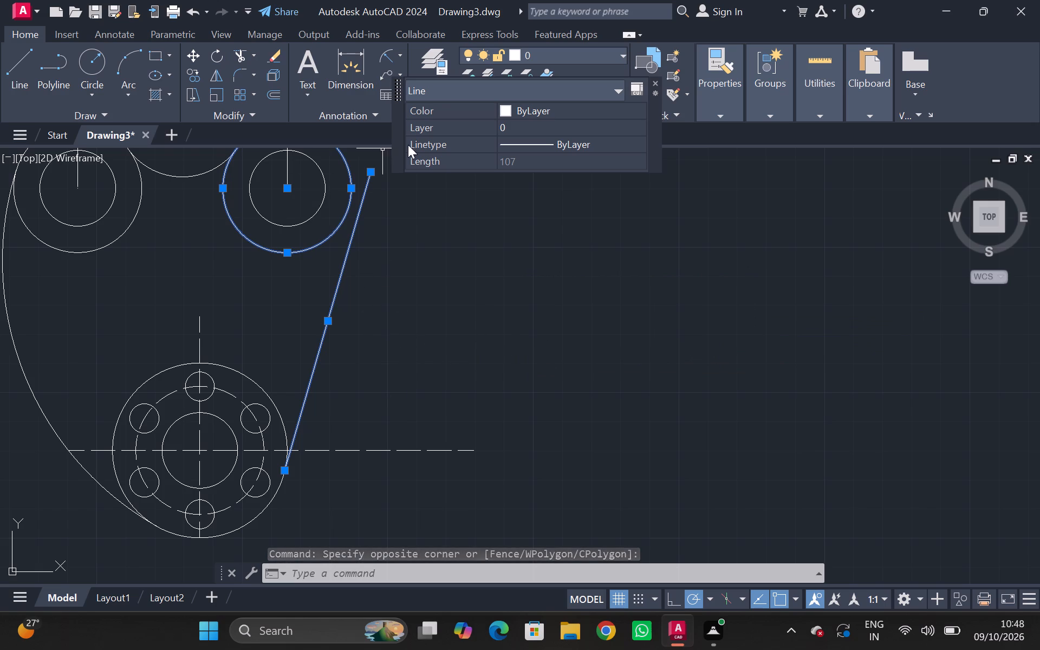
With the side line and upper-right outer circle selected, search the available commands for "tan", and clear the selection.
{"action": "left_click", "coordinate": [357, 578]}
{"action": "key", "text": "t"}
{"action": "key", "text": "a"}
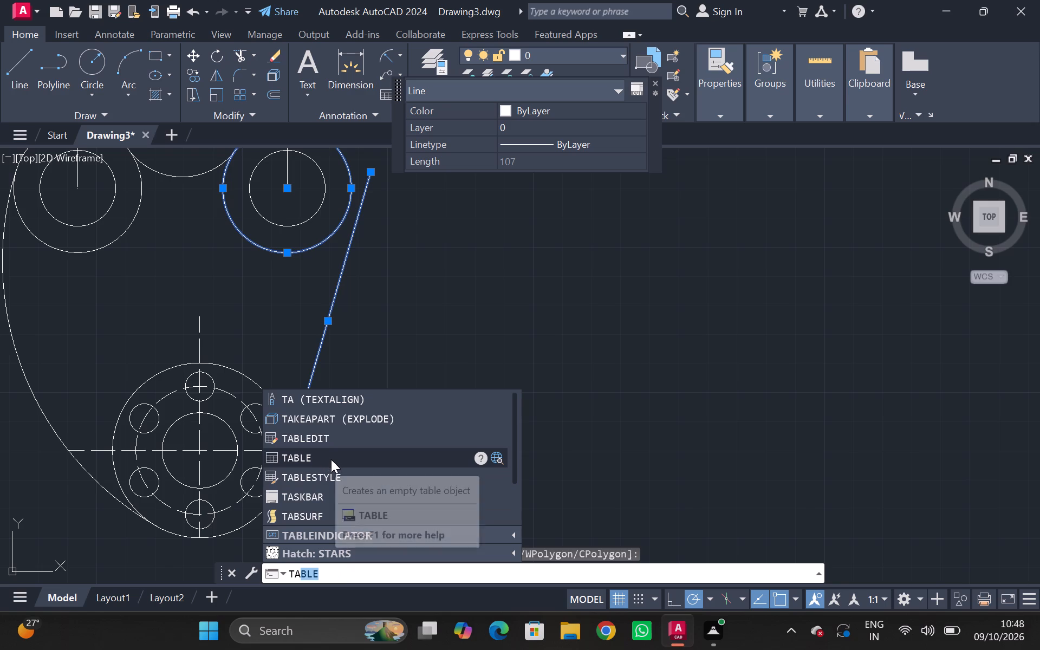
{"action": "key", "text": "n"}
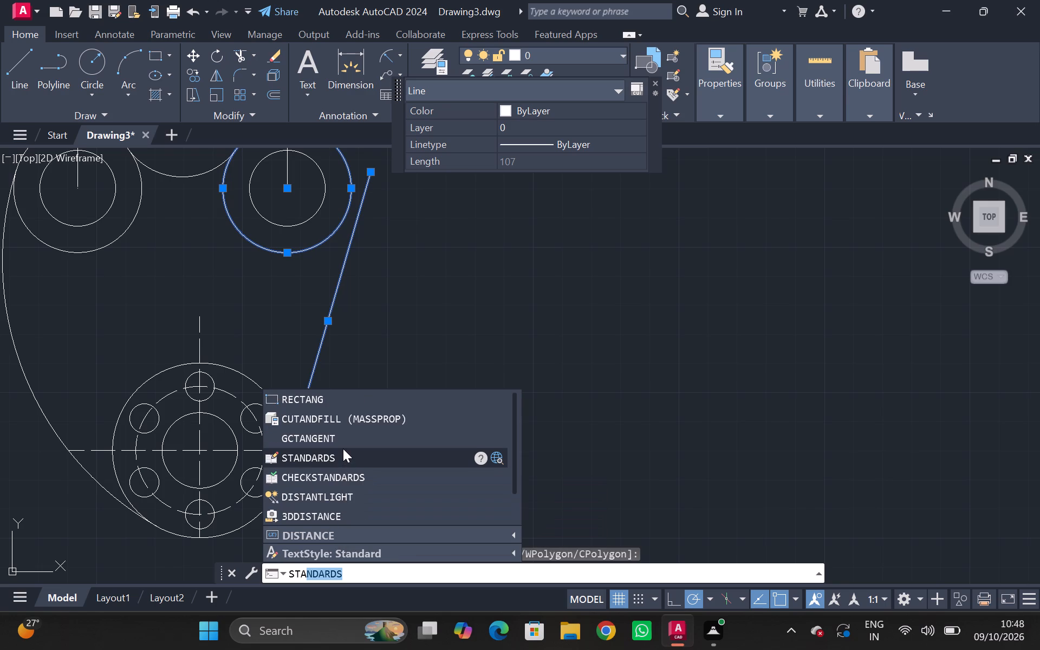
{"action": "key", "text": "BackSpace"}
{"action": "key", "text": "BackSpace"}
{"action": "key", "text": "BackSpace"}
{"action": "key", "text": "BackSpace"}
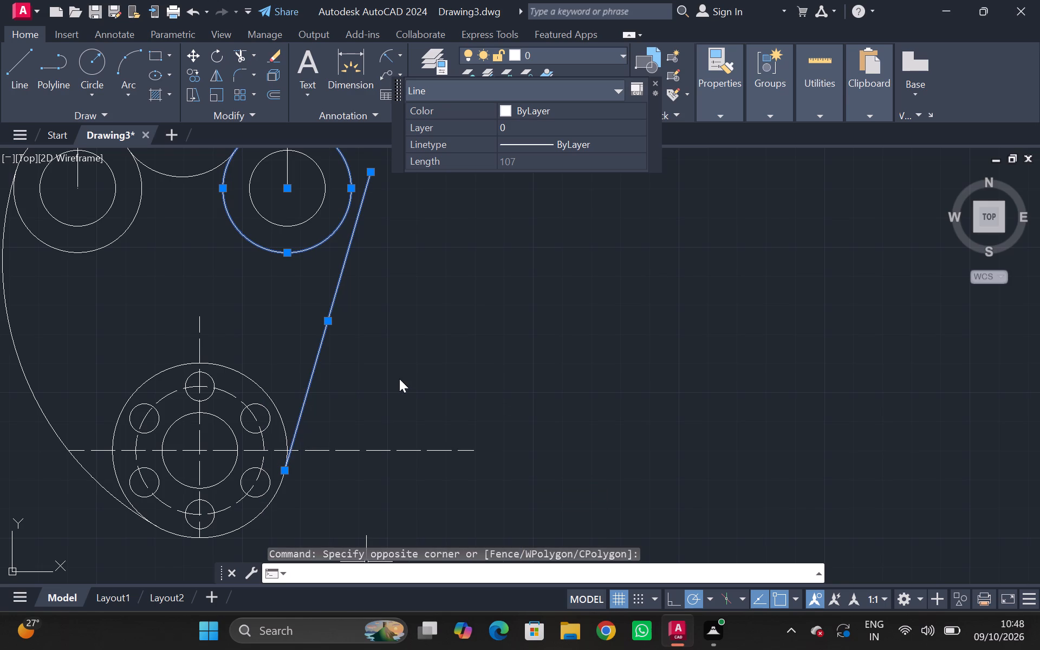
{"action": "key", "text": "t"}
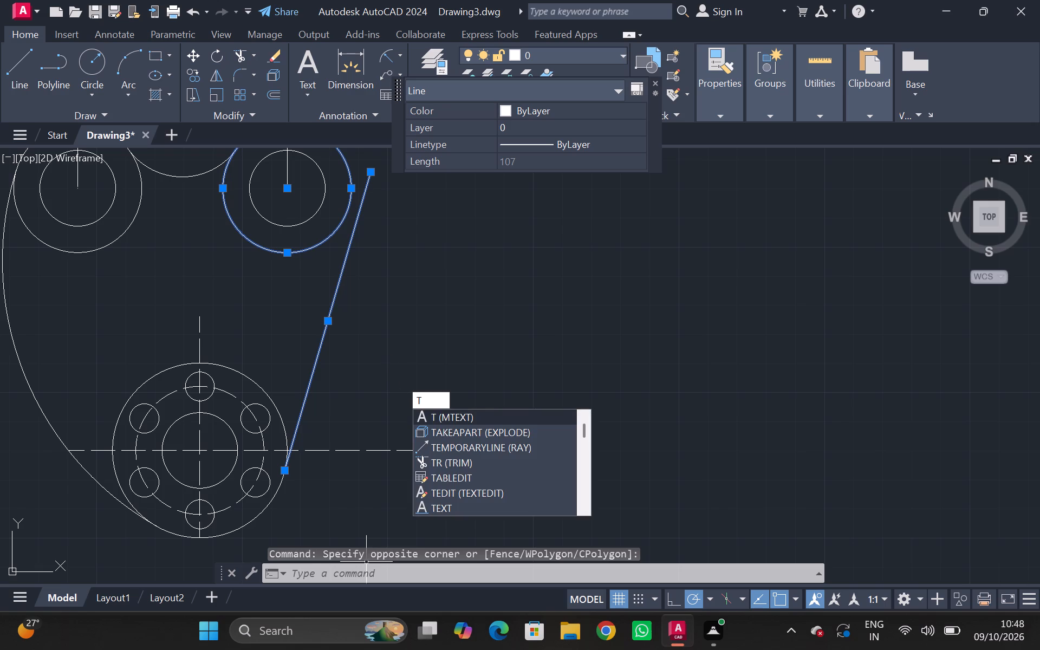
{"action": "key", "text": "a"}
{"action": "key", "text": "n"}
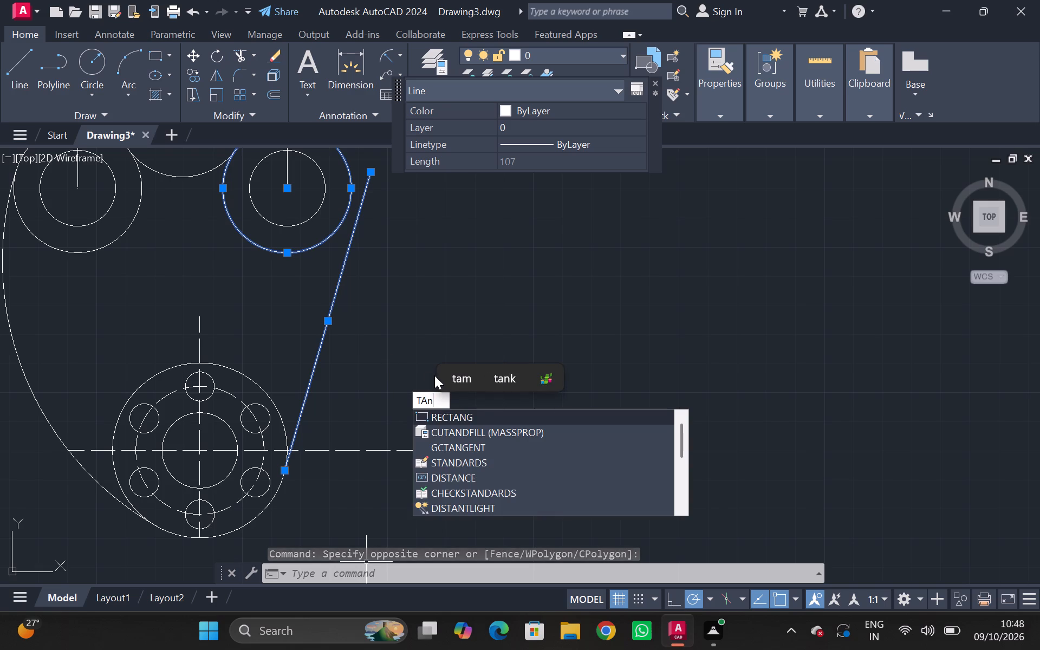
{"action": "key", "text": "BackSpace"}
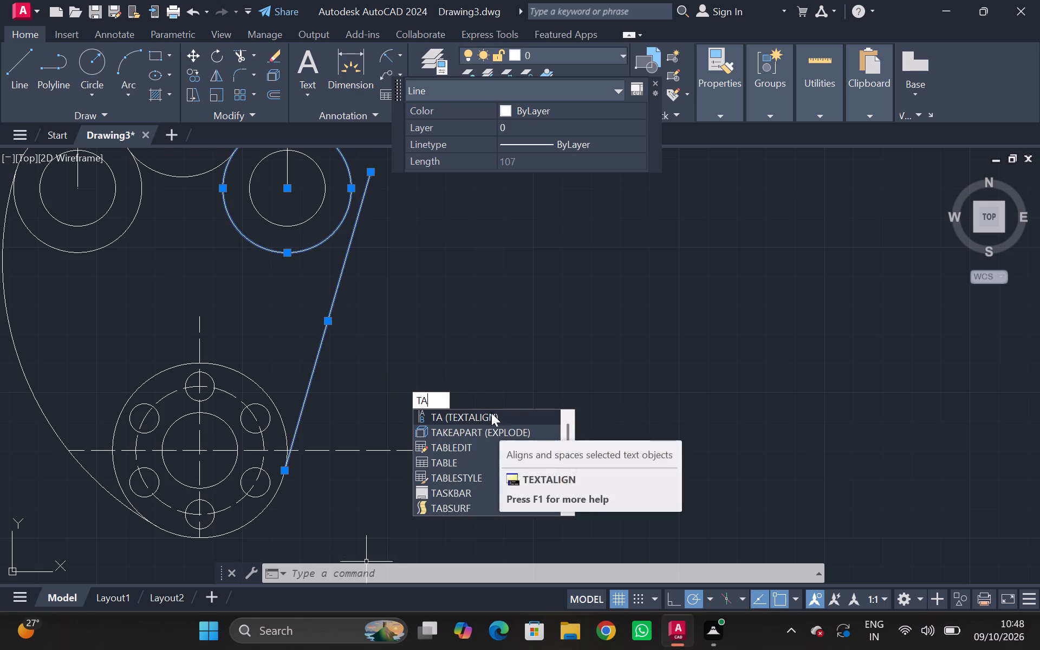
{"action": "left_click", "coordinate": [490, 324]}
{"action": "key", "text": "Escape"}
{"action": "key", "text": "Escape"}
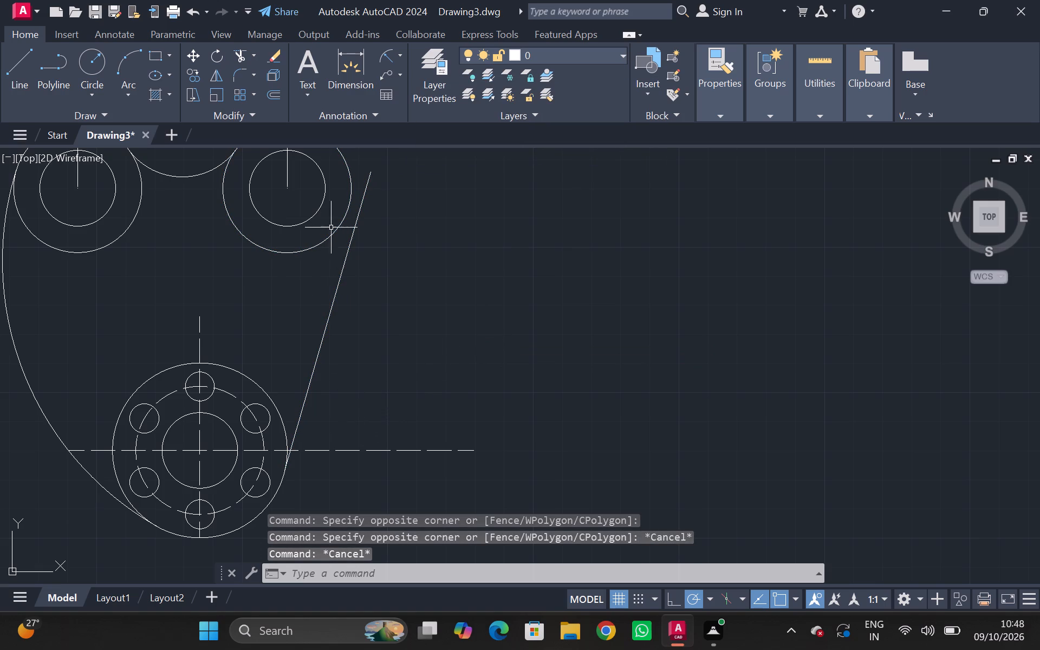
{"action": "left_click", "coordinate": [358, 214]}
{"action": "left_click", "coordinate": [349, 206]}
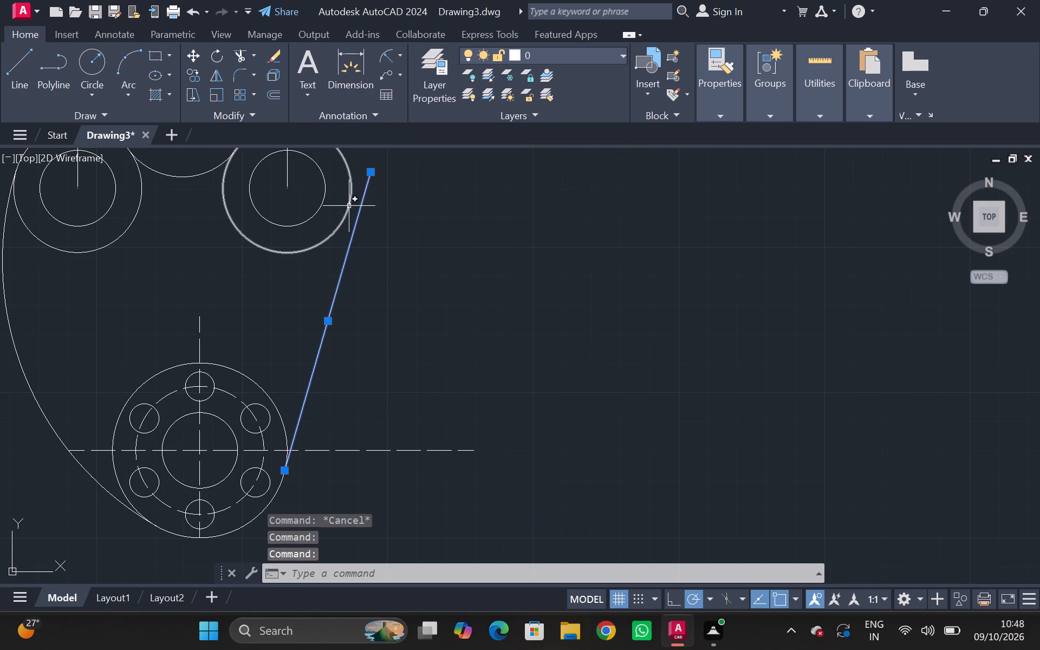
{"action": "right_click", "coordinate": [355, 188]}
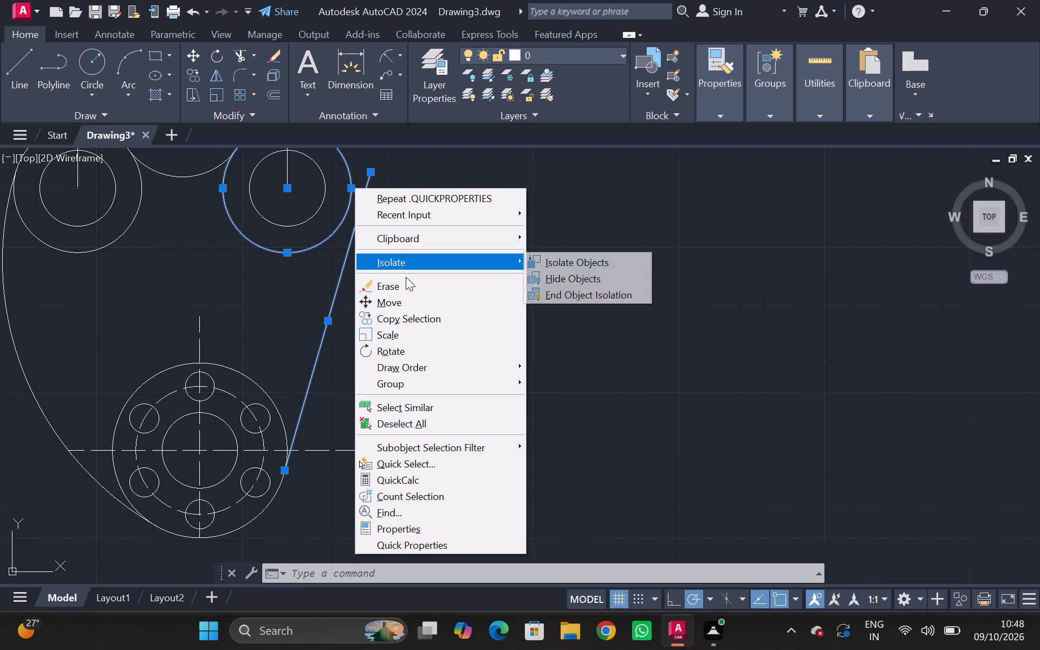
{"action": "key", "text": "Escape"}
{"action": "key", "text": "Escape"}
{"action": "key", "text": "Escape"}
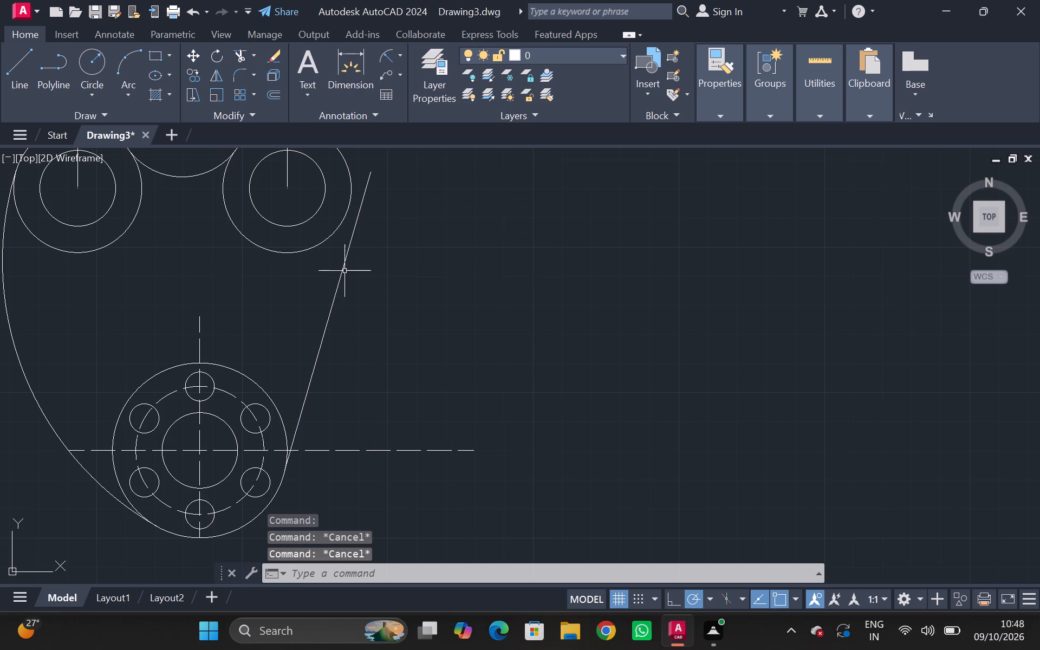
Erase the stretched side line between the upper-right outer circle and the flange's outer circle.
{"action": "left_click", "coordinate": [342, 271]}
{"action": "key", "text": "Delete"}
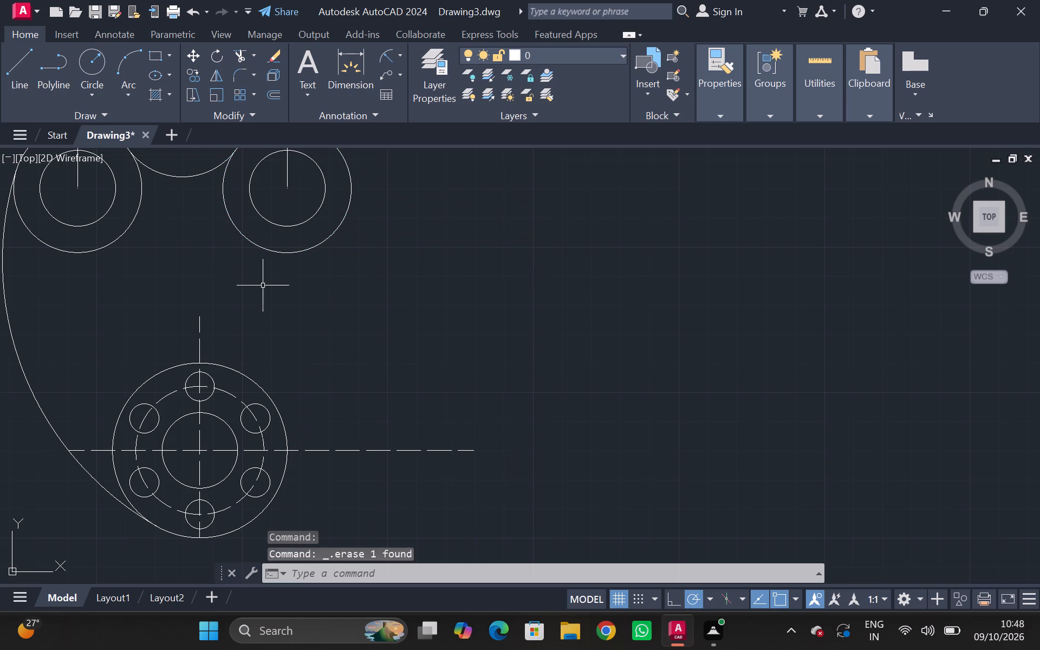
Draw a line about 100 long from the upper-right outer circle's right quadrant to the flange's outer circle, and another back up to the upper circle's tangent point.
{"action": "left_click", "coordinate": [17, 55]}
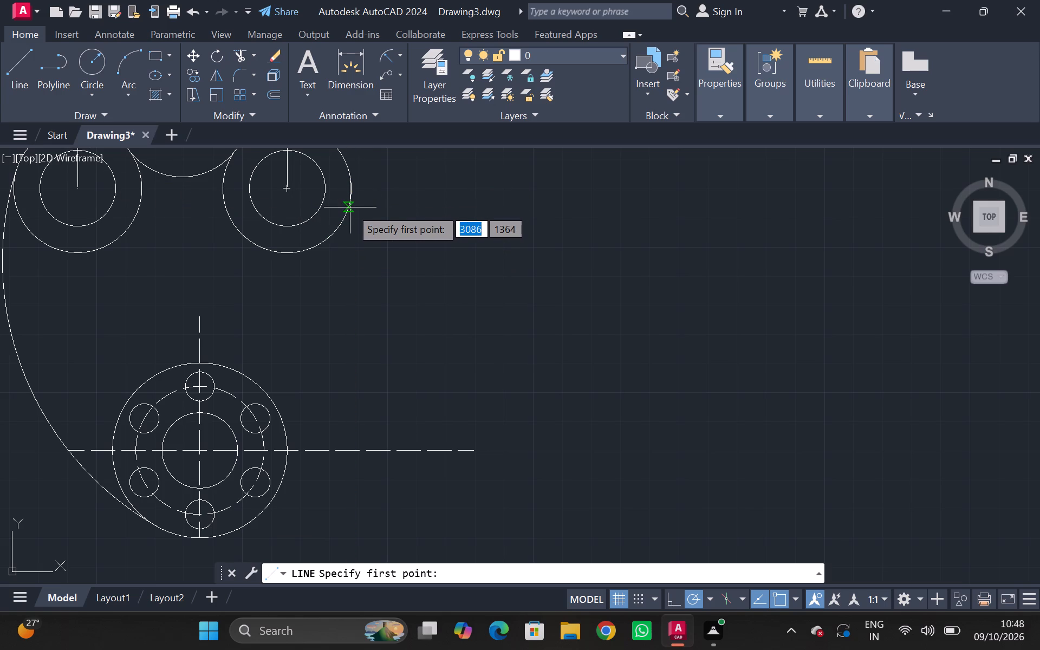
{"action": "left_click", "coordinate": [356, 190]}
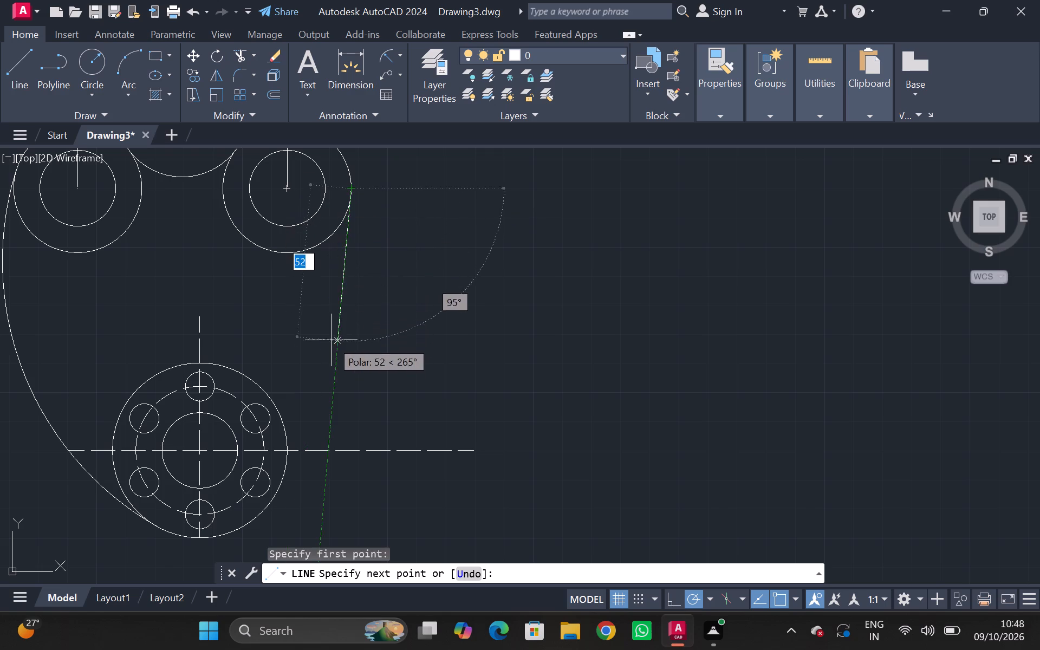
{"action": "left_click", "coordinate": [290, 474]}
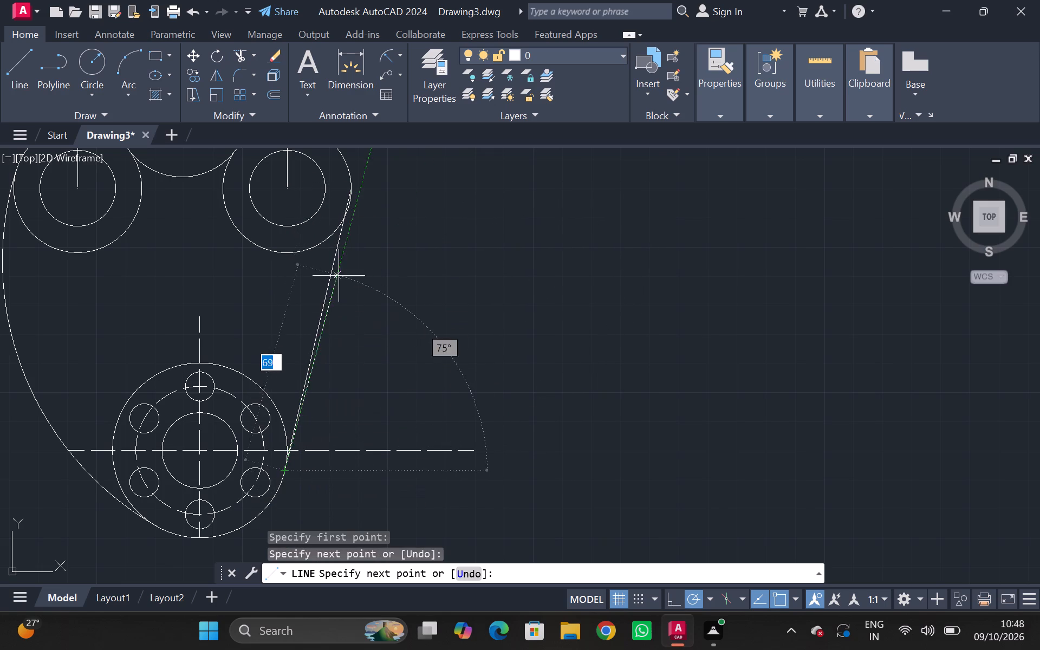
{"action": "left_click", "coordinate": [352, 206]}
{"action": "key", "text": "Escape"}
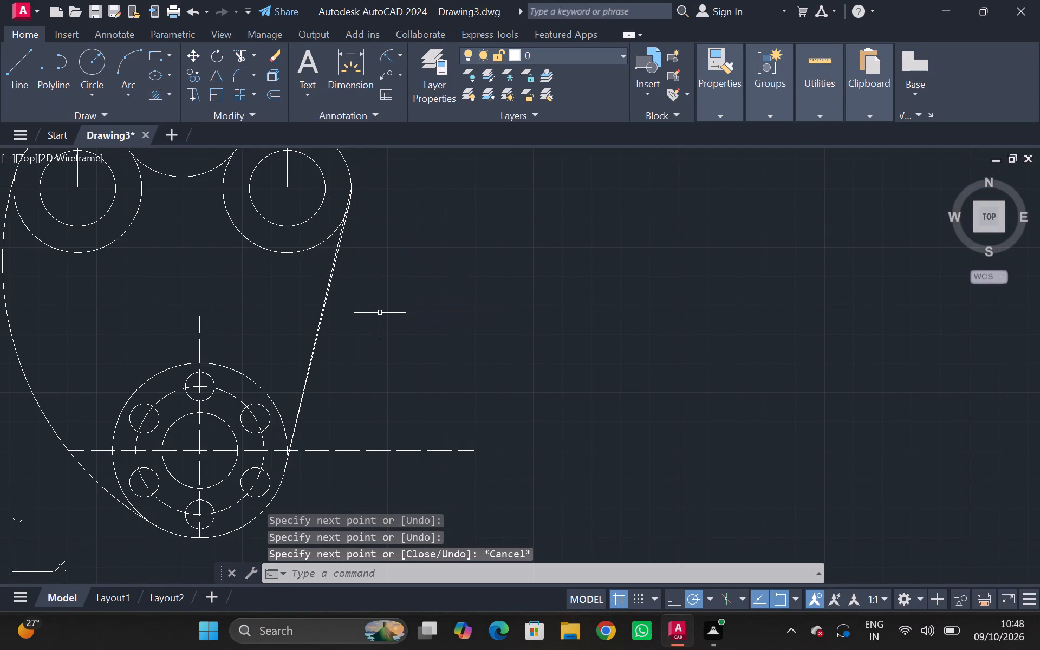
Erase the inner of the two side lines, the one ending at the upper-right circle's quadrant, keeping the tangent line.
{"action": "scroll", "coordinate": [264, 258], "scroll_direction": "down", "scroll_amount": 2}
{"action": "scroll", "coordinate": [266, 259], "scroll_direction": "up", "scroll_amount": 3}
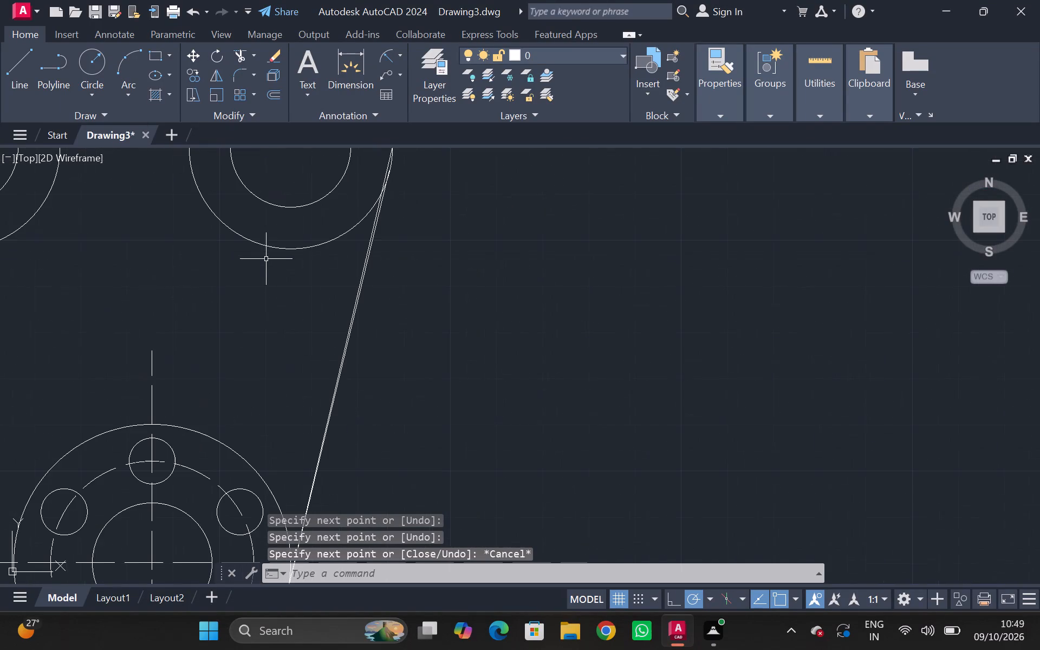
{"action": "scroll", "coordinate": [367, 244], "scroll_direction": "up", "scroll_amount": 2}
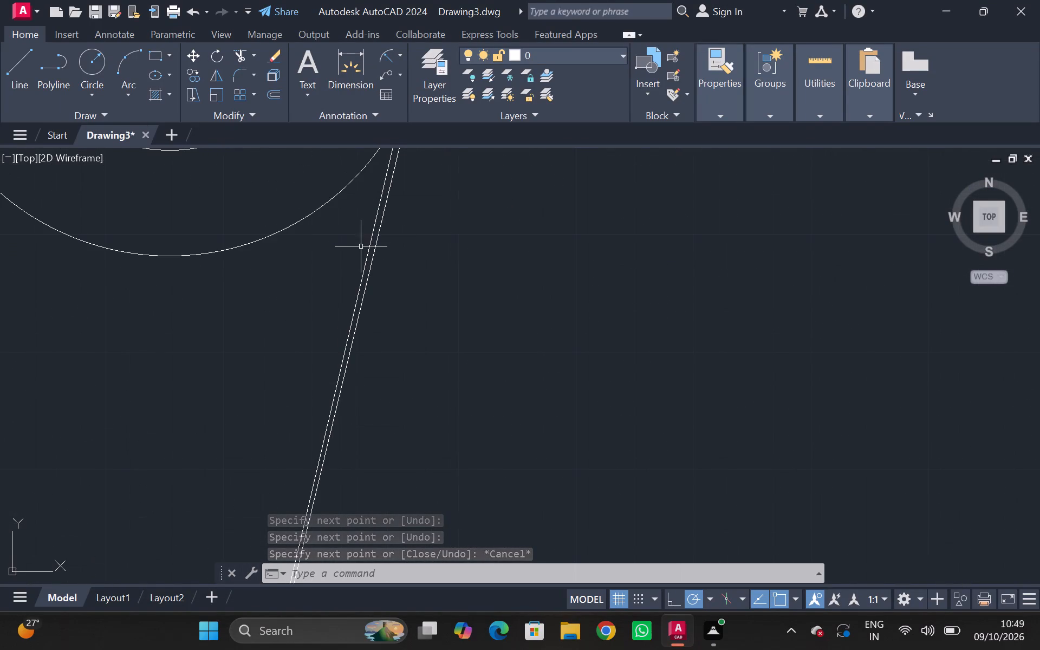
{"action": "left_click", "coordinate": [377, 211]}
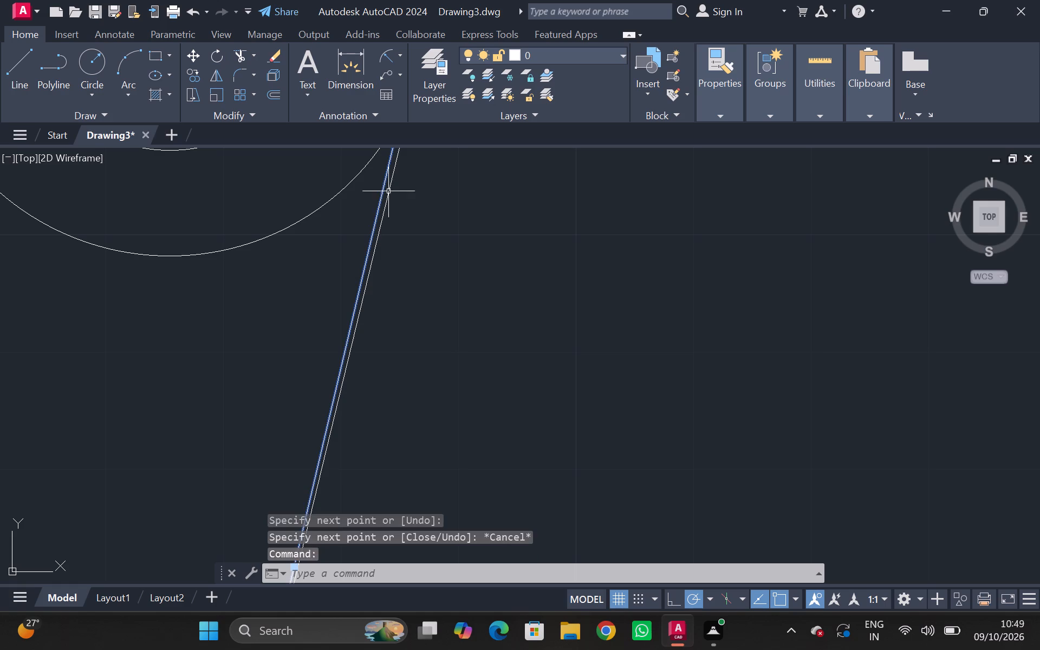
{"action": "key", "text": "Delete"}
{"action": "scroll", "coordinate": [492, 248], "scroll_direction": "down", "scroll_amount": 1}
{"action": "scroll", "coordinate": [487, 256], "scroll_direction": "up", "scroll_amount": 2}
{"action": "scroll", "coordinate": [487, 256], "scroll_direction": "down", "scroll_amount": 3}
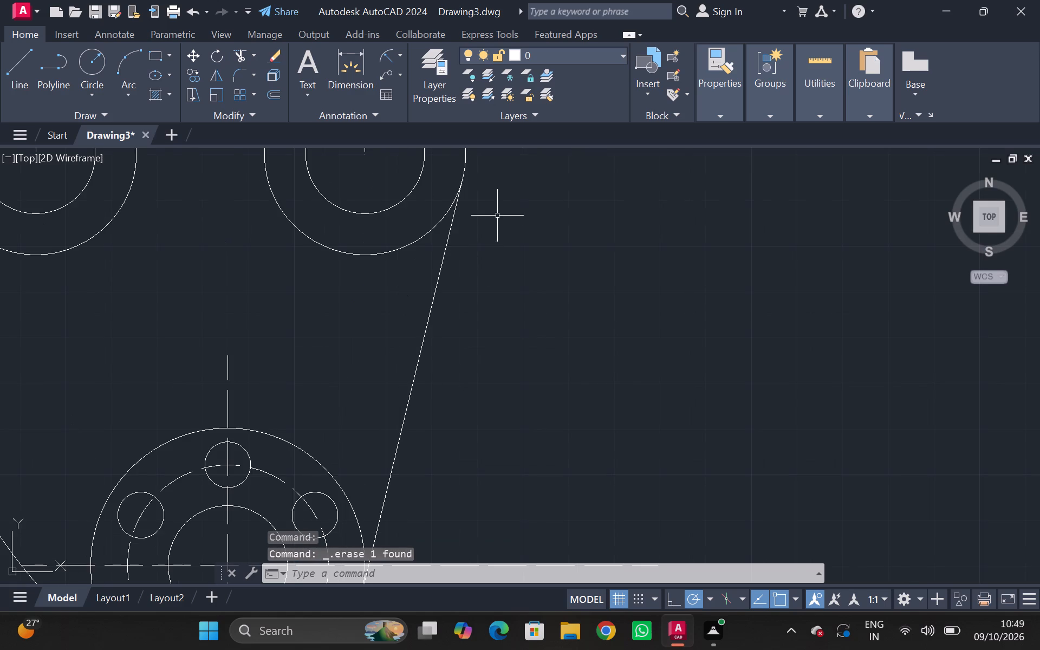
{"action": "scroll", "coordinate": [492, 184], "scroll_direction": "down", "scroll_amount": 1}
{"action": "scroll", "coordinate": [488, 176], "scroll_direction": "up", "scroll_amount": 5}
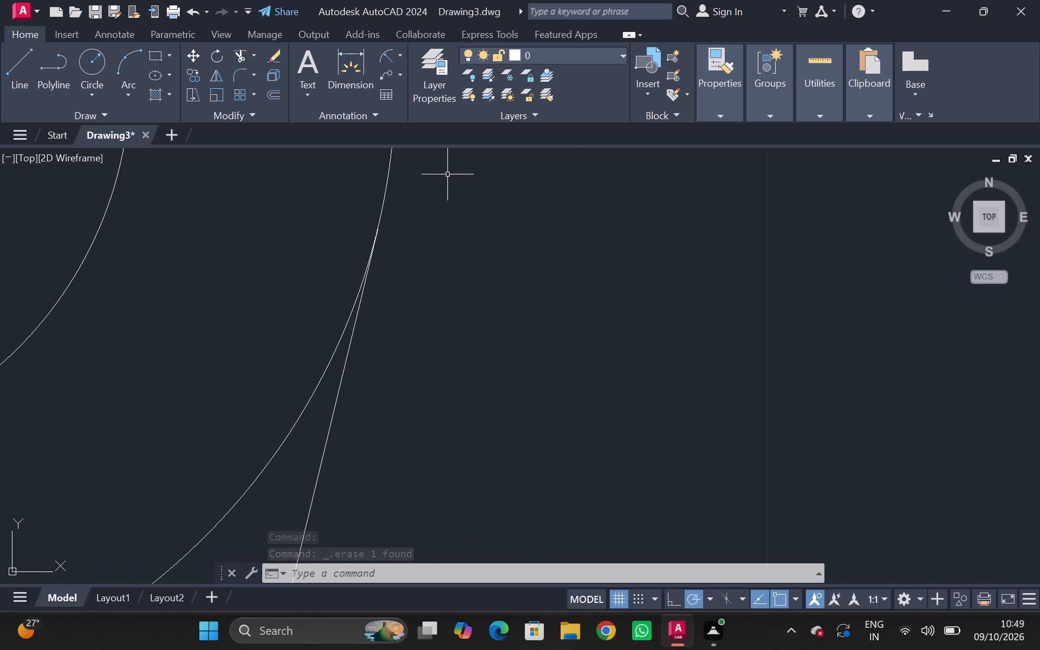
Examine the whole part outline, including the tangent side line, upper circle pairs and flange.
{"action": "scroll", "coordinate": [447, 174], "scroll_direction": "down", "scroll_amount": 4}
{"action": "scroll", "coordinate": [465, 378], "scroll_direction": "down", "scroll_amount": 3}
{"action": "scroll", "coordinate": [459, 378], "scroll_direction": "up", "scroll_amount": 2}
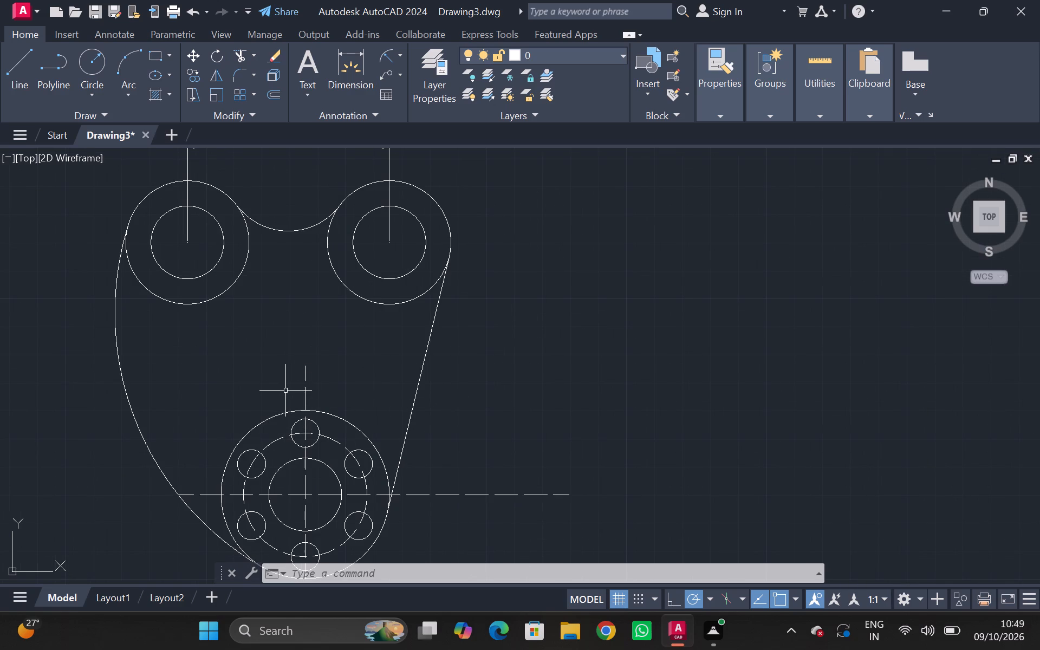
{"action": "scroll", "coordinate": [359, 274], "scroll_direction": "down", "scroll_amount": 1}
{"action": "scroll", "coordinate": [356, 275], "scroll_direction": "up", "scroll_amount": 2}
{"action": "scroll", "coordinate": [356, 275], "scroll_direction": "down", "scroll_amount": 1}
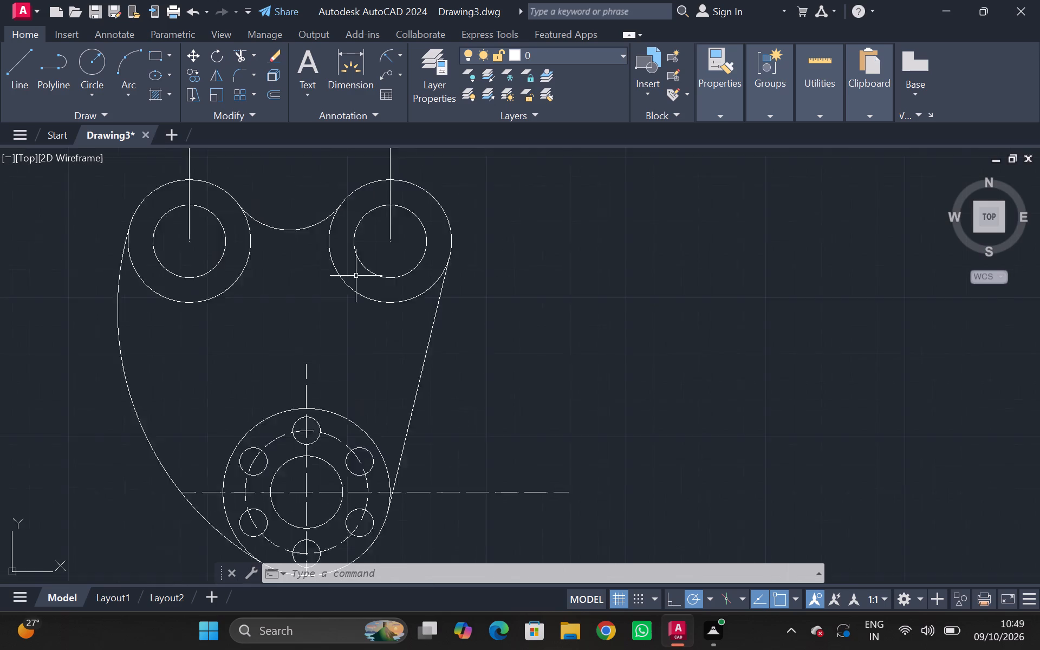
{"action": "scroll", "coordinate": [356, 276], "scroll_direction": "down", "scroll_amount": 1}
{"action": "scroll", "coordinate": [269, 285], "scroll_direction": "up", "scroll_amount": 3}
{"action": "scroll", "coordinate": [257, 281], "scroll_direction": "down", "scroll_amount": 3}
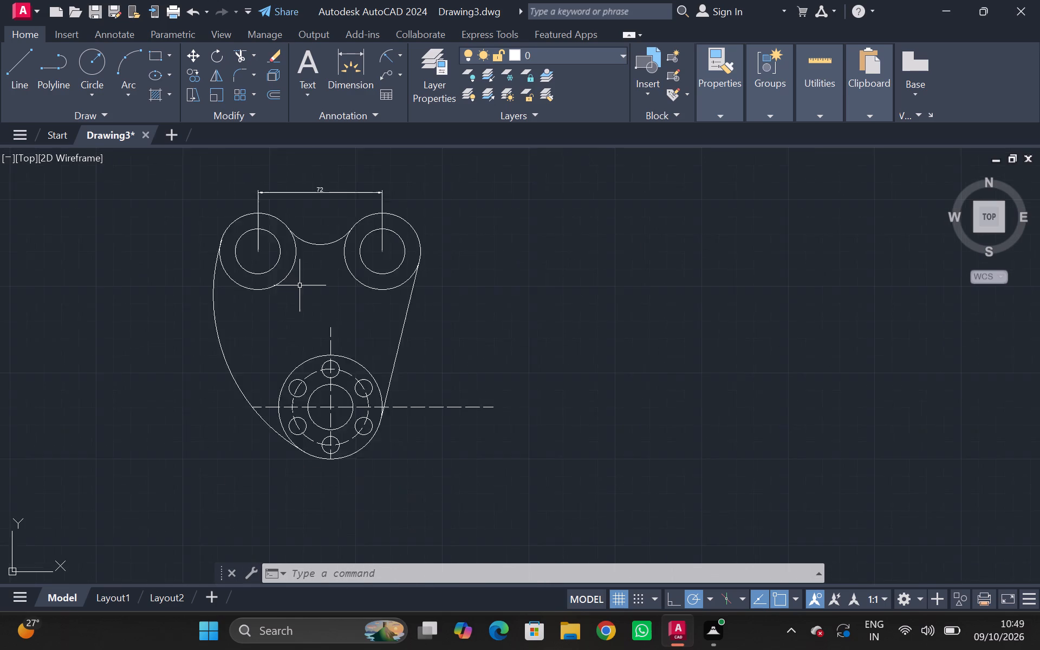
{"action": "scroll", "coordinate": [300, 285], "scroll_direction": "down", "scroll_amount": 1}
Modify the ISO-25 dimension style, setting both the center mark size and the arrow size to 4.
{"action": "key", "text": "d"}
{"action": "key", "text": "Return"}
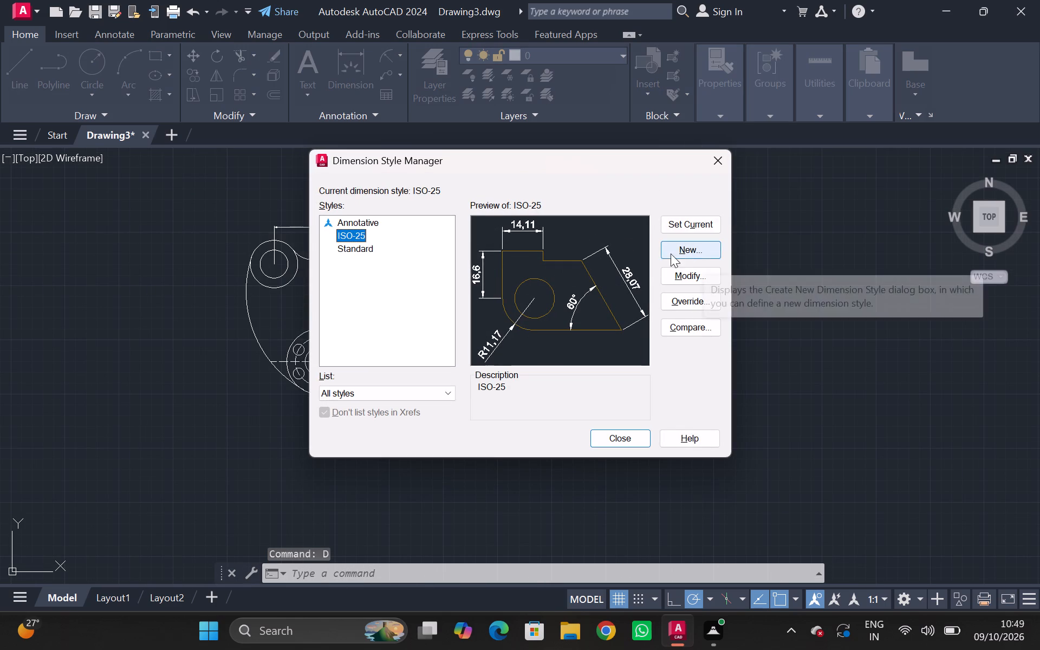
{"action": "left_click", "coordinate": [674, 274]}
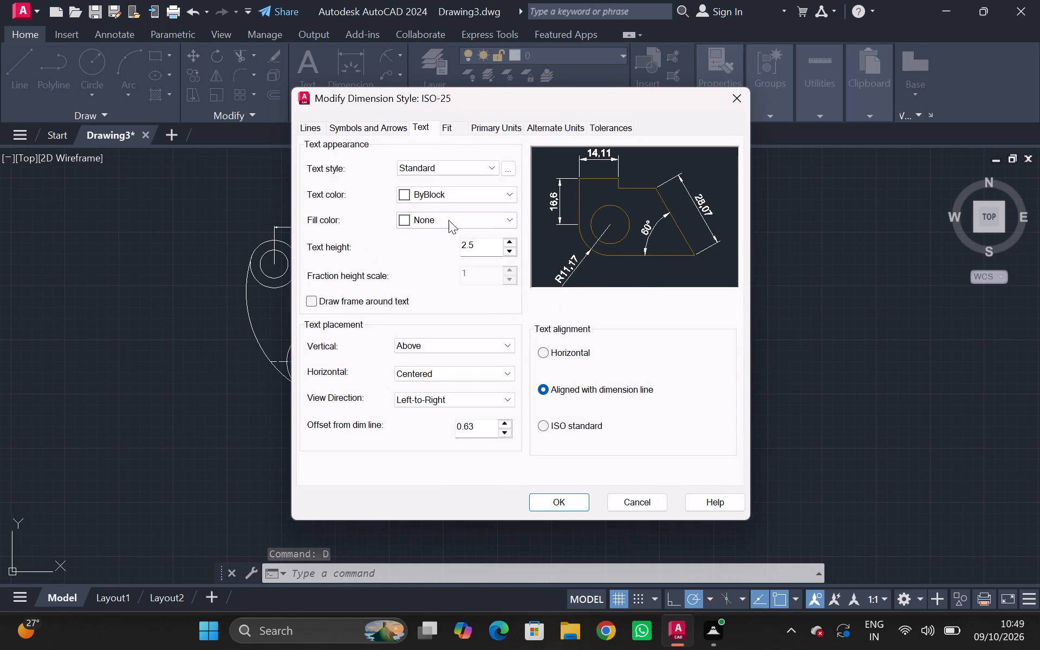
{"action": "left_click", "coordinate": [420, 127]}
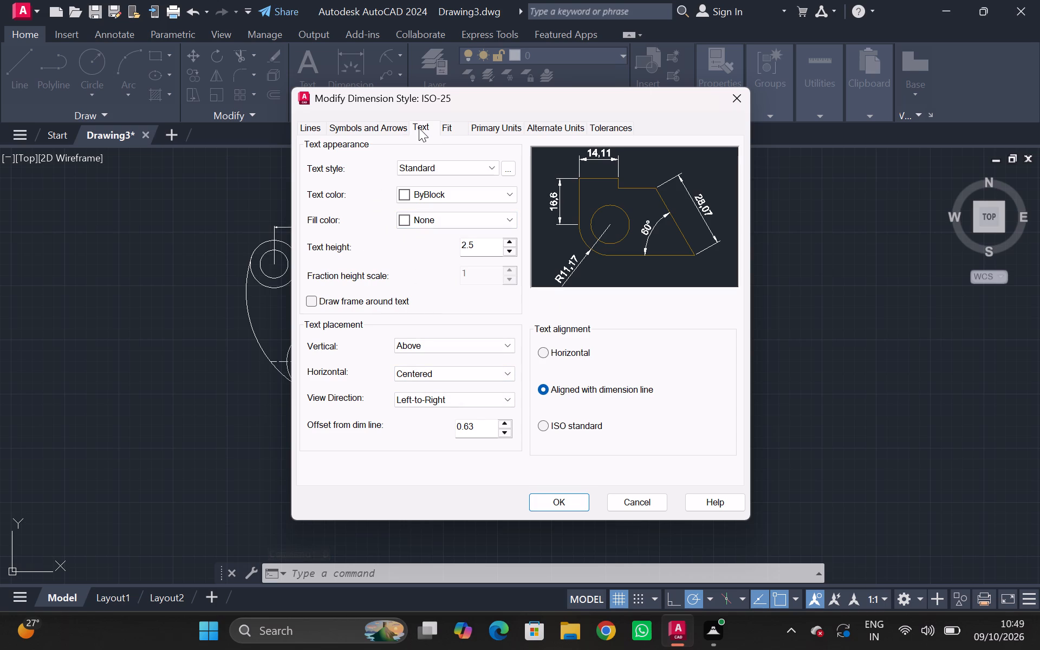
{"action": "left_click", "coordinate": [372, 123]}
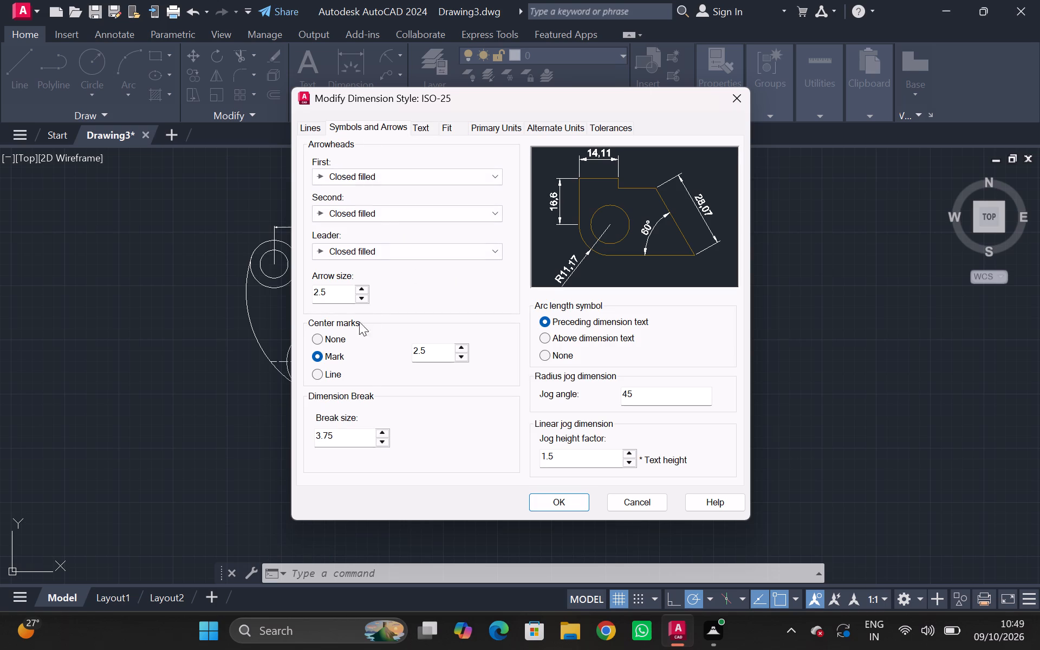
{"action": "left_click", "coordinate": [464, 350]}
{"action": "left_click_drag", "start_coordinate": [437, 353], "coordinate": [364, 361]}
{"action": "key", "text": "4"}
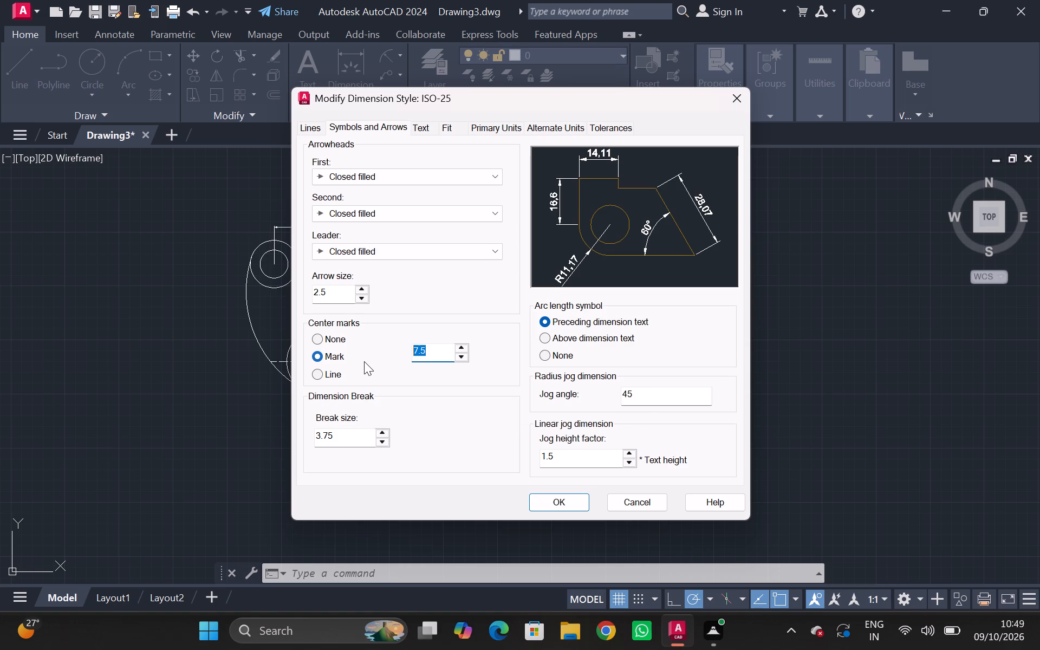
{"action": "key", "text": "Return"}
{"action": "scroll", "coordinate": [364, 361], "scroll_direction": "up", "scroll_amount": 1}
{"action": "left_click", "coordinate": [364, 292]}
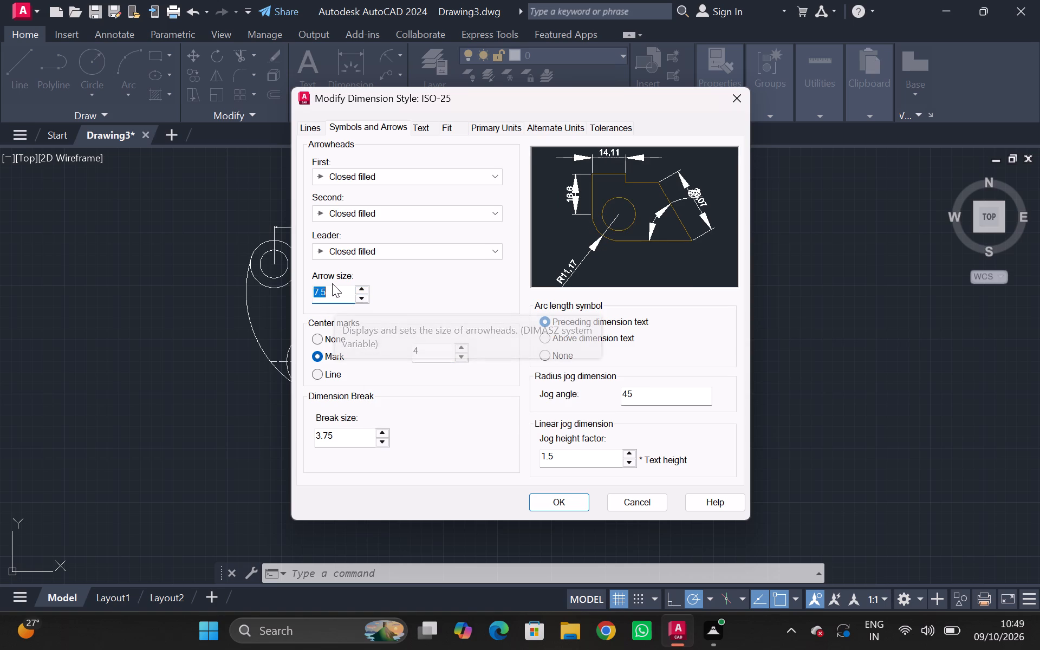
{"action": "key", "text": "4"}
{"action": "key", "text": "Return"}
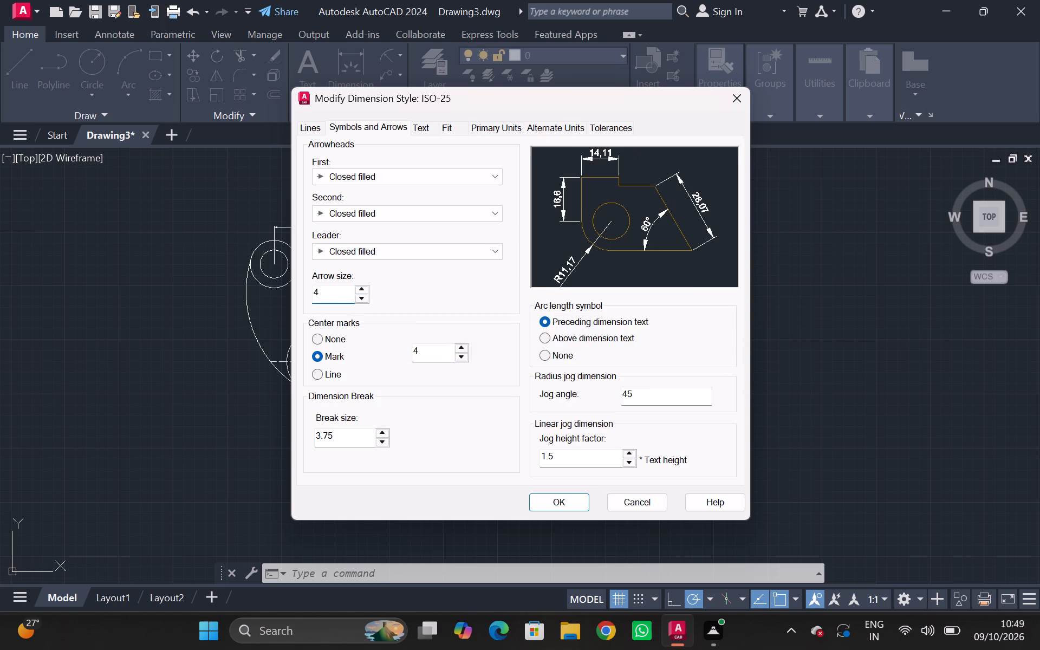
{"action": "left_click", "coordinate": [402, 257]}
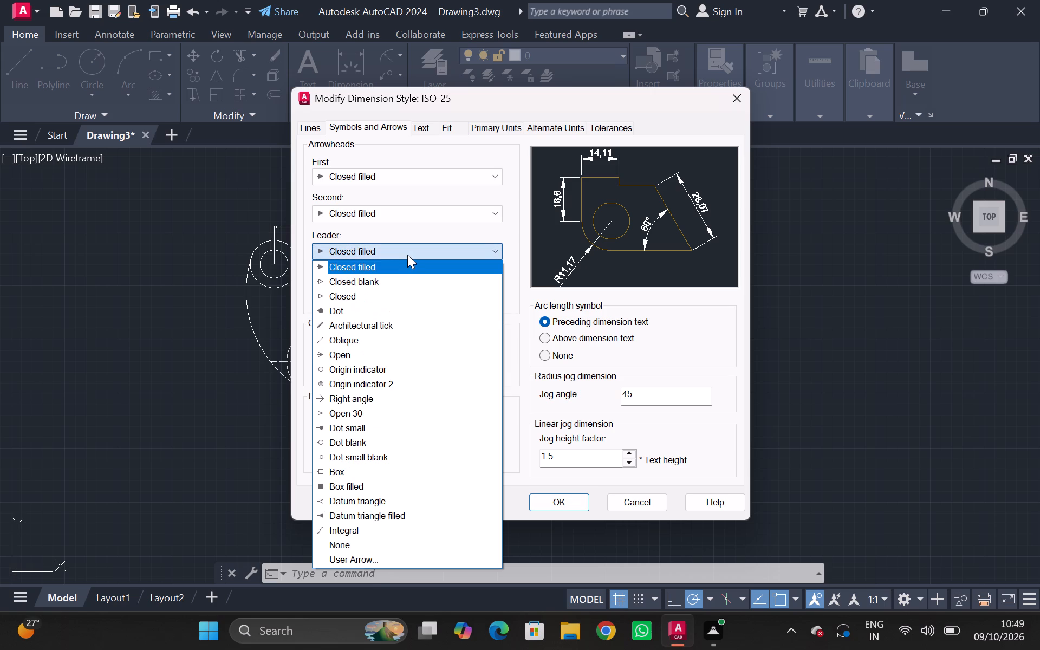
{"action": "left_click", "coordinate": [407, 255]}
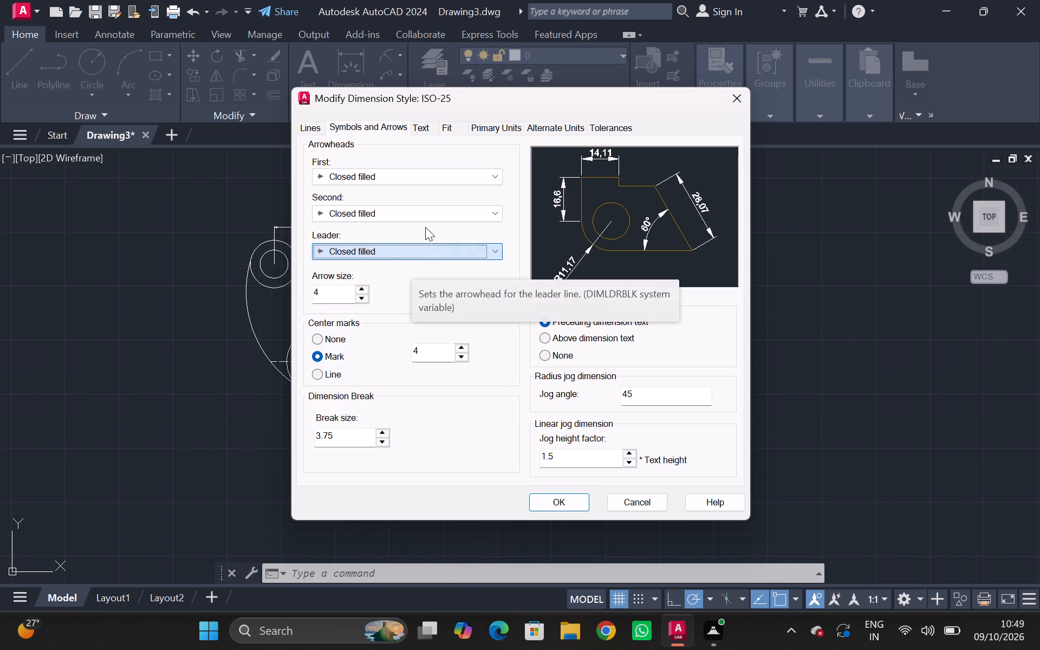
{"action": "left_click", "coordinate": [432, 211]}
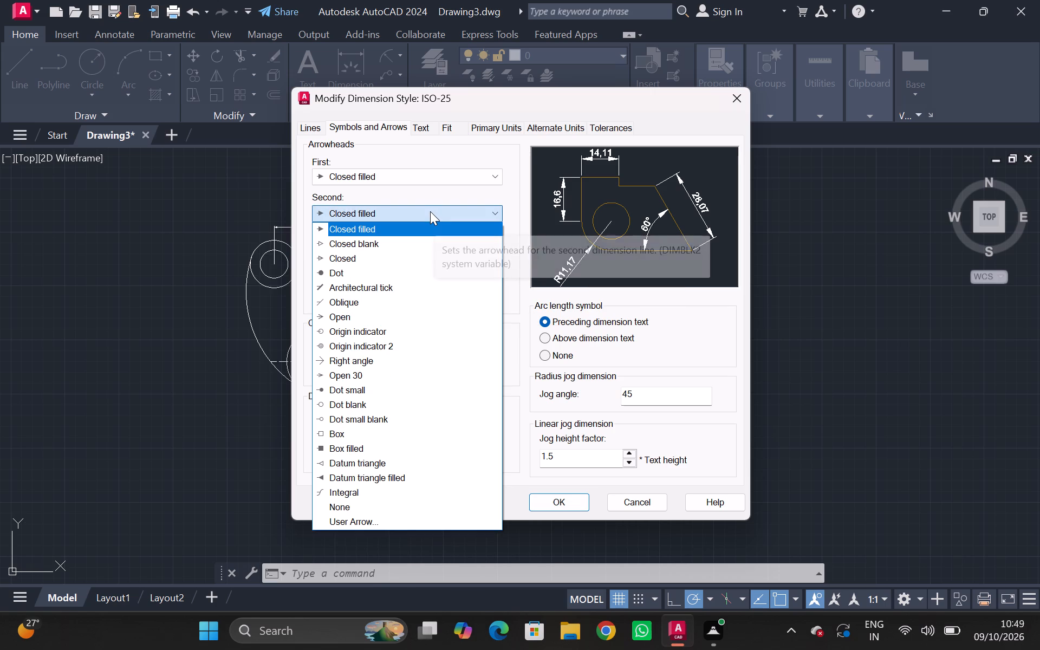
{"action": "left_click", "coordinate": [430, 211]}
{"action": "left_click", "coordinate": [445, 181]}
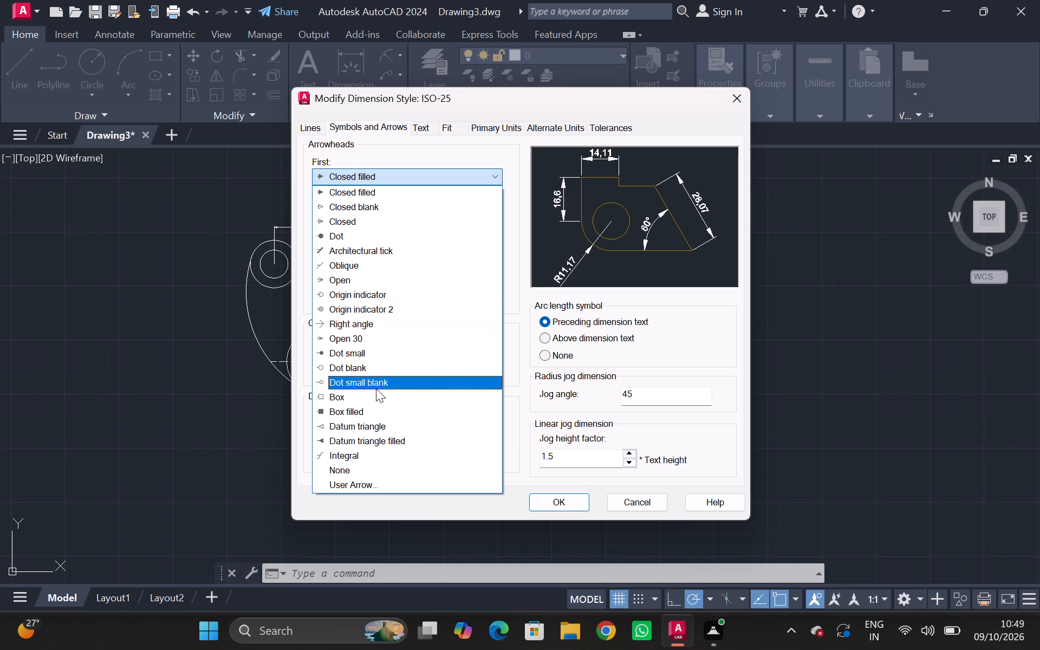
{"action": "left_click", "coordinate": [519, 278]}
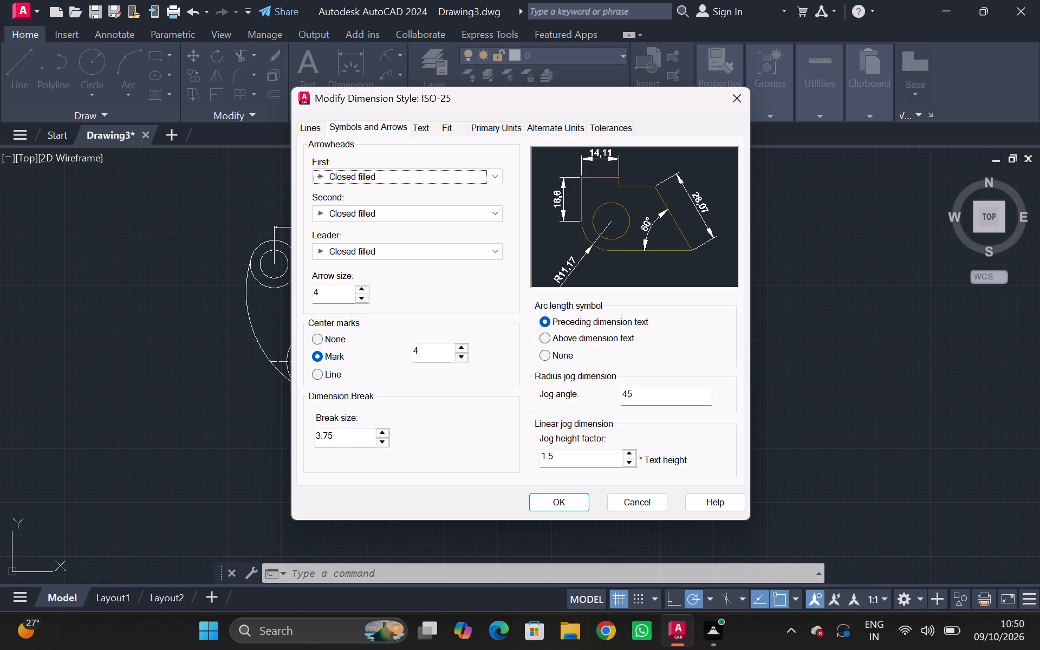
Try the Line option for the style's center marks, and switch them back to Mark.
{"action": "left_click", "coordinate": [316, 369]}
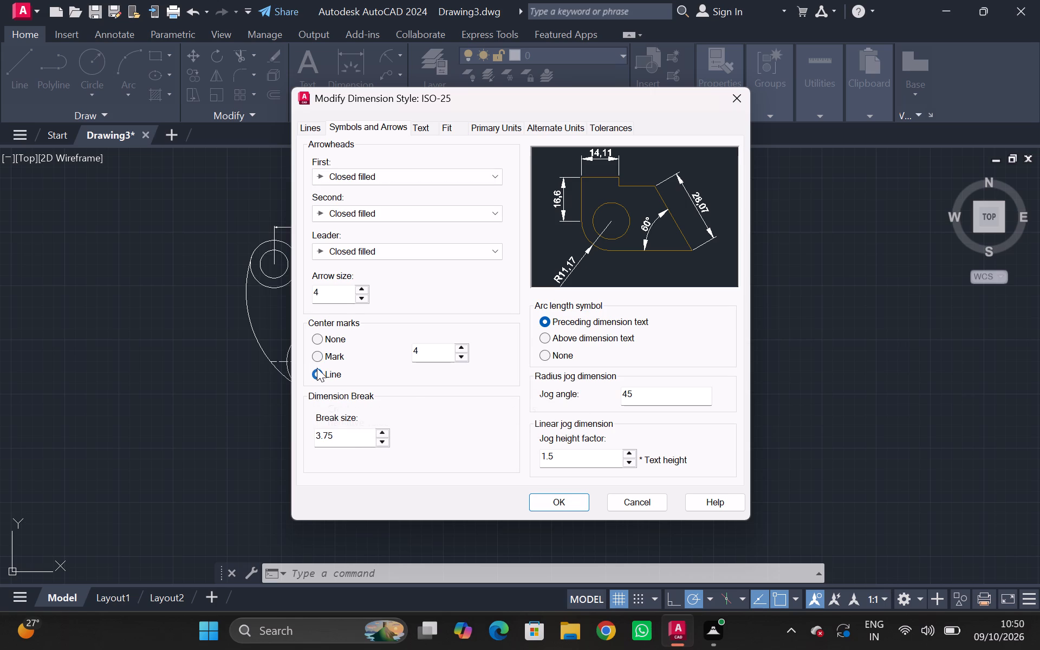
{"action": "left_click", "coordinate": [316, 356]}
Set the linear jog height factor of the ISO-25 dimension style to 10.
{"action": "left_click", "coordinate": [628, 452]}
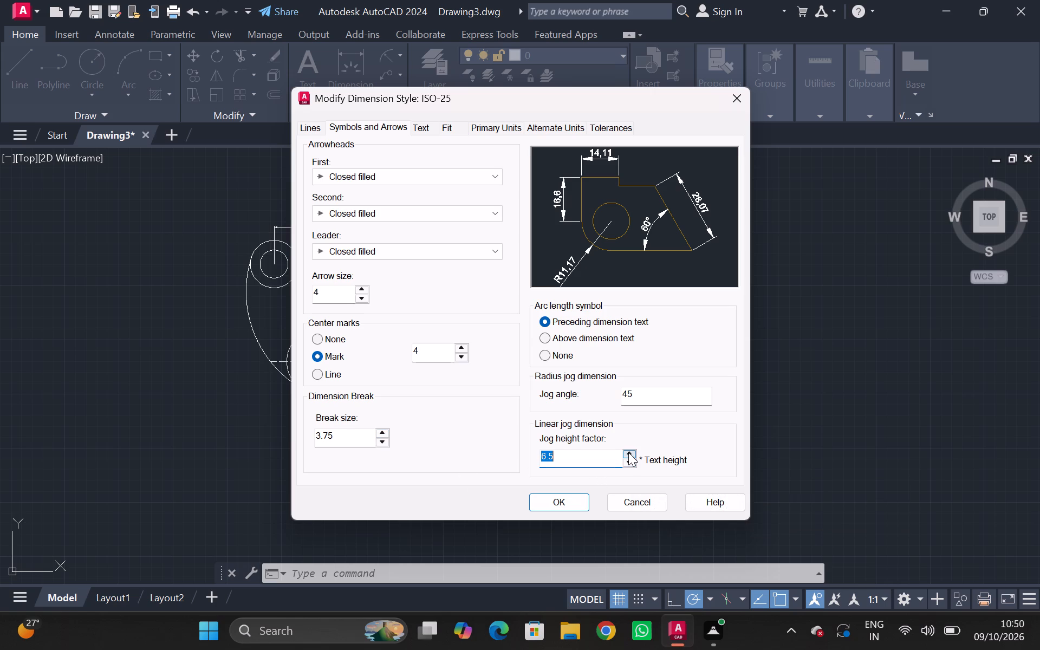
{"action": "left_click", "coordinate": [628, 452]}
{"action": "left_click", "coordinate": [628, 452]}
{"action": "triple_click", "coordinate": [629, 461]}
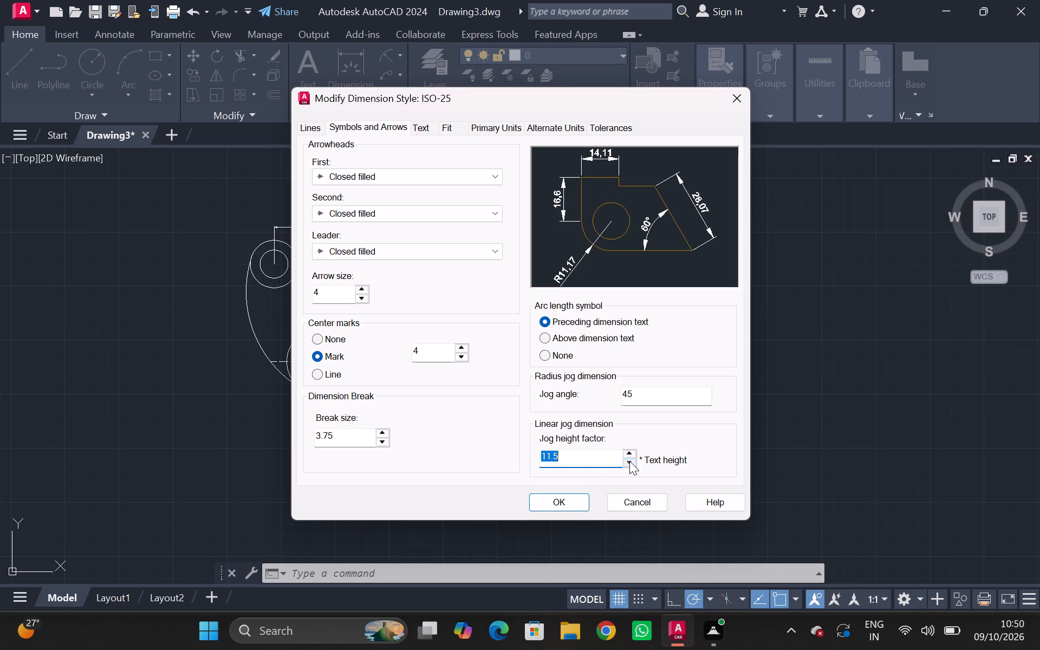
{"action": "left_click", "coordinate": [629, 461]}
{"action": "left_click", "coordinate": [625, 449]}
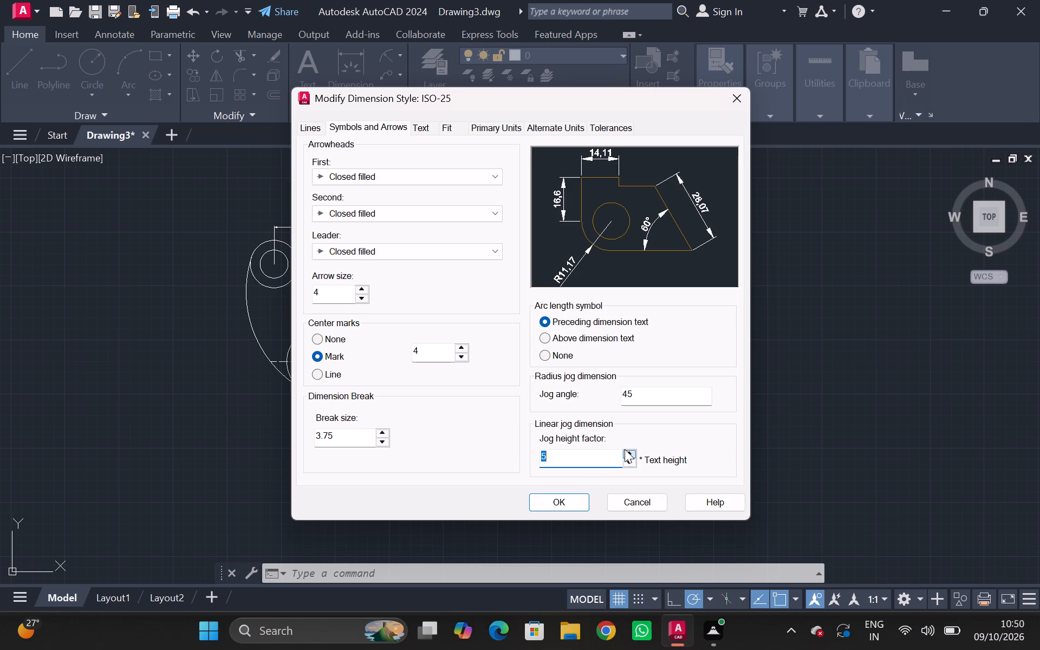
{"action": "left_click", "coordinate": [625, 449]}
Set the dimension lines' linetype to ACAD_ISO02W100 and their lineweight to ByLayer, and accept the ISO-25 style changes.
{"action": "left_click", "coordinate": [355, 126]}
{"action": "left_click", "coordinate": [320, 126]}
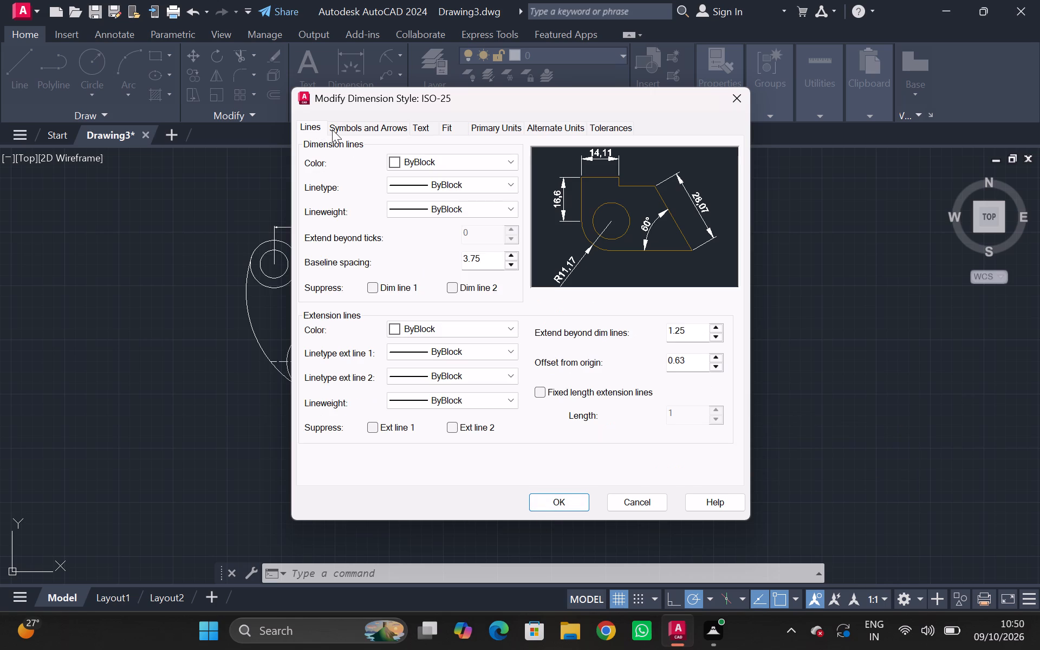
{"action": "left_click", "coordinate": [511, 186]}
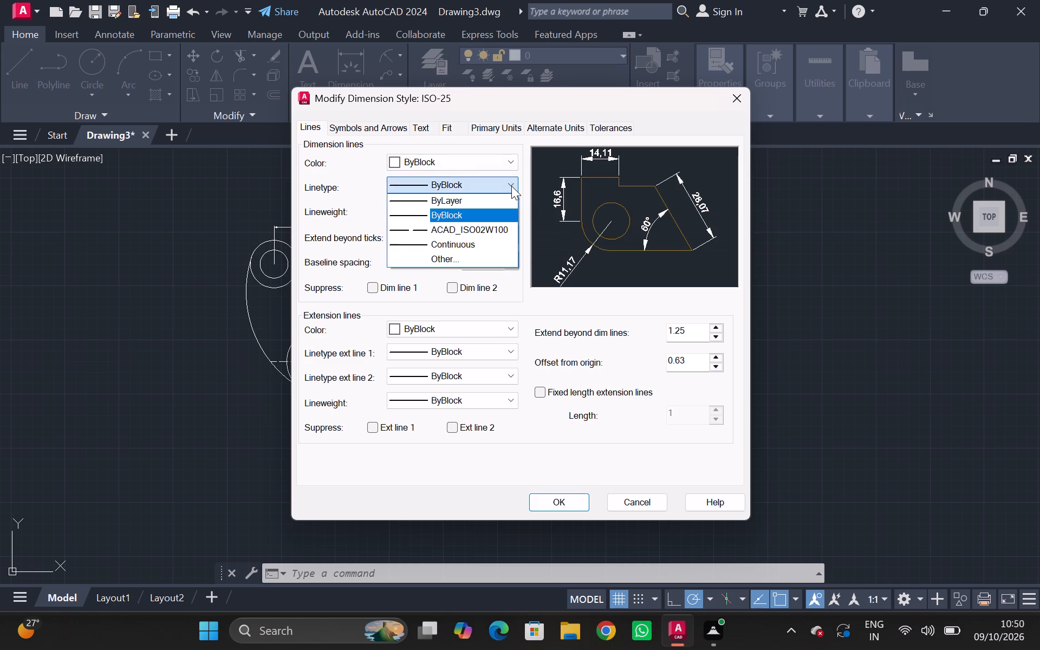
{"action": "left_click", "coordinate": [432, 229]}
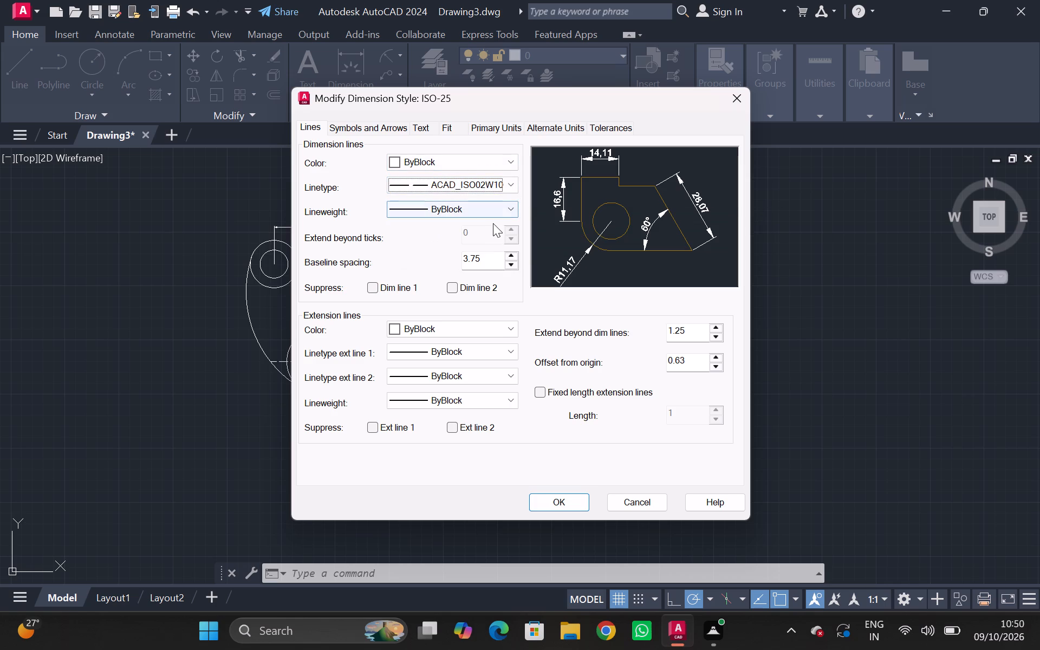
{"action": "left_click", "coordinate": [505, 205]}
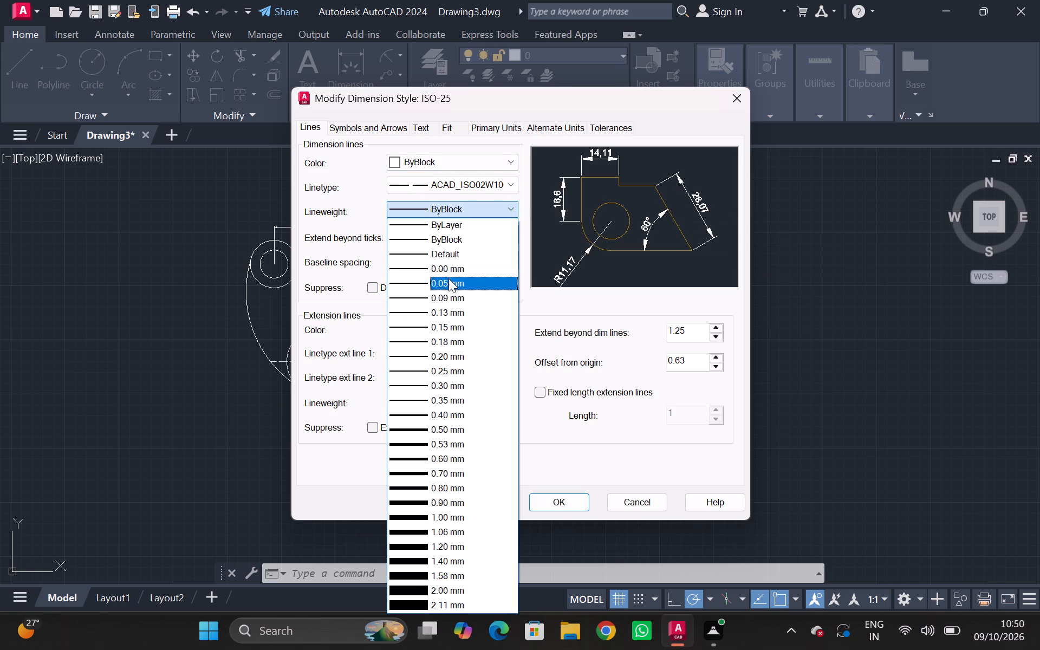
{"action": "left_click", "coordinate": [446, 223]}
{"action": "left_click", "coordinate": [508, 210]}
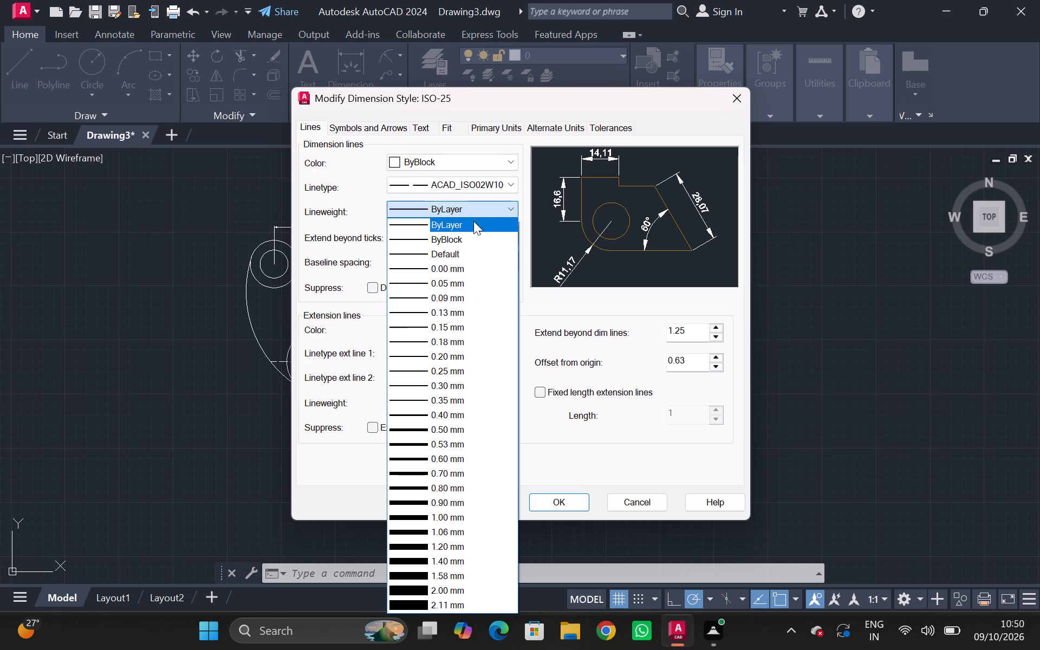
{"action": "scroll", "coordinate": [454, 226], "scroll_direction": "up", "scroll_amount": 2}
{"action": "left_click", "coordinate": [452, 226]}
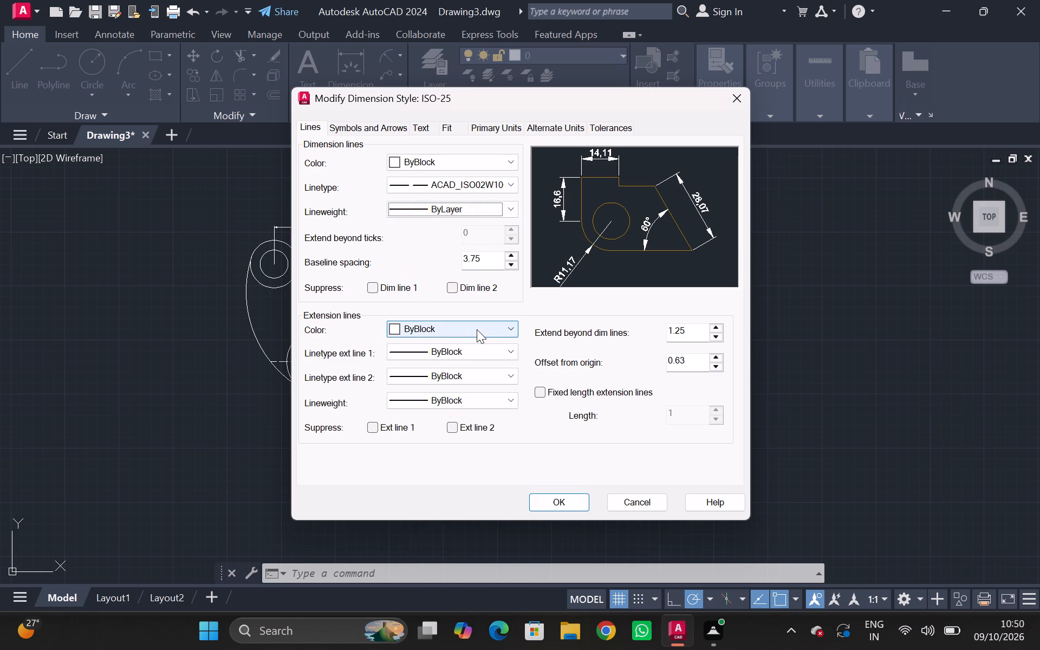
{"action": "left_click", "coordinate": [510, 330]}
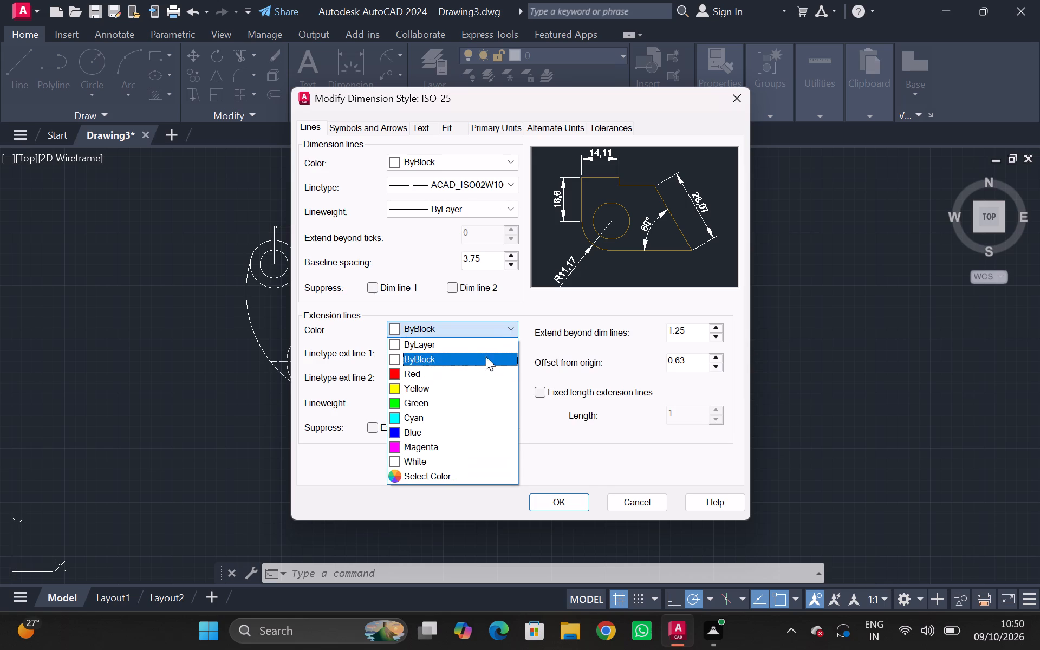
{"action": "left_click", "coordinate": [516, 325]}
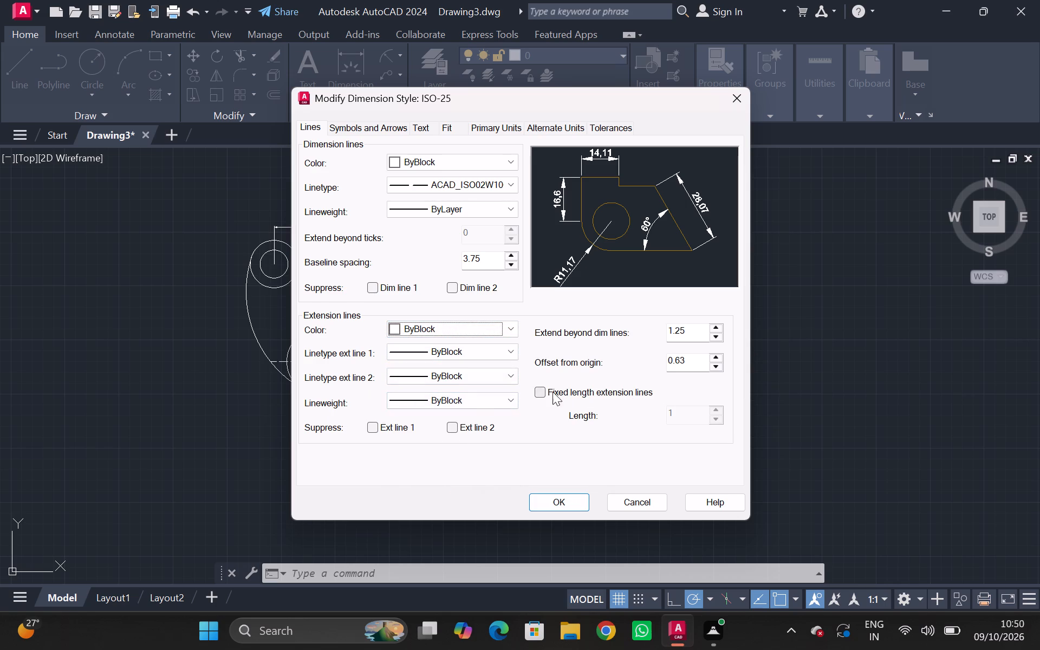
{"action": "left_click", "coordinate": [558, 505]}
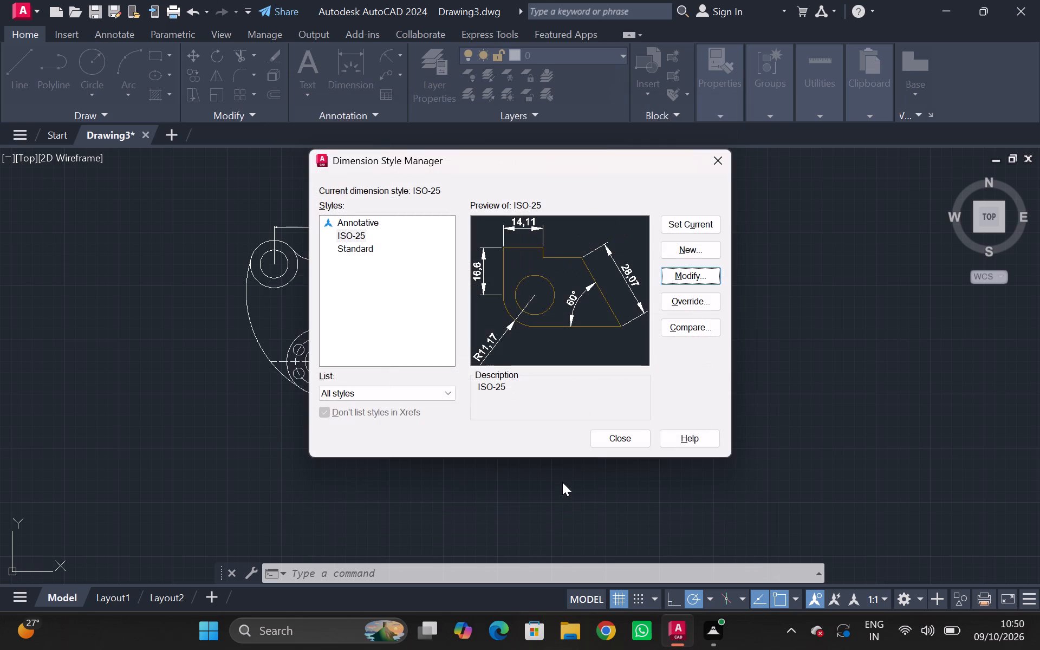
Set ISO-25 as the current dimension style.
{"action": "left_click", "coordinate": [691, 220]}
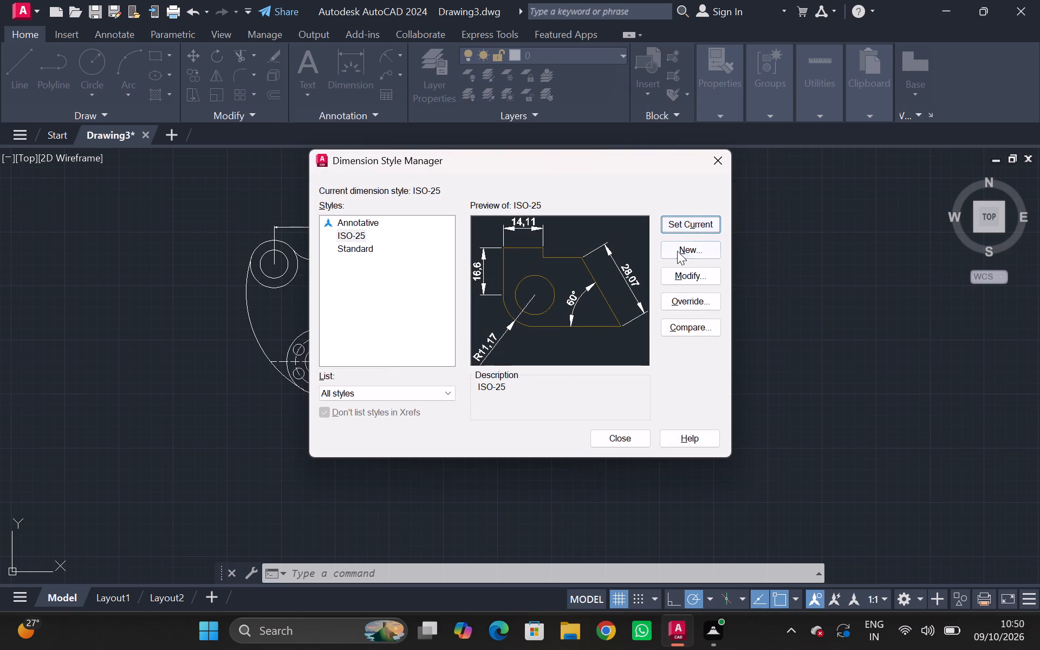
{"action": "left_click", "coordinate": [691, 223]}
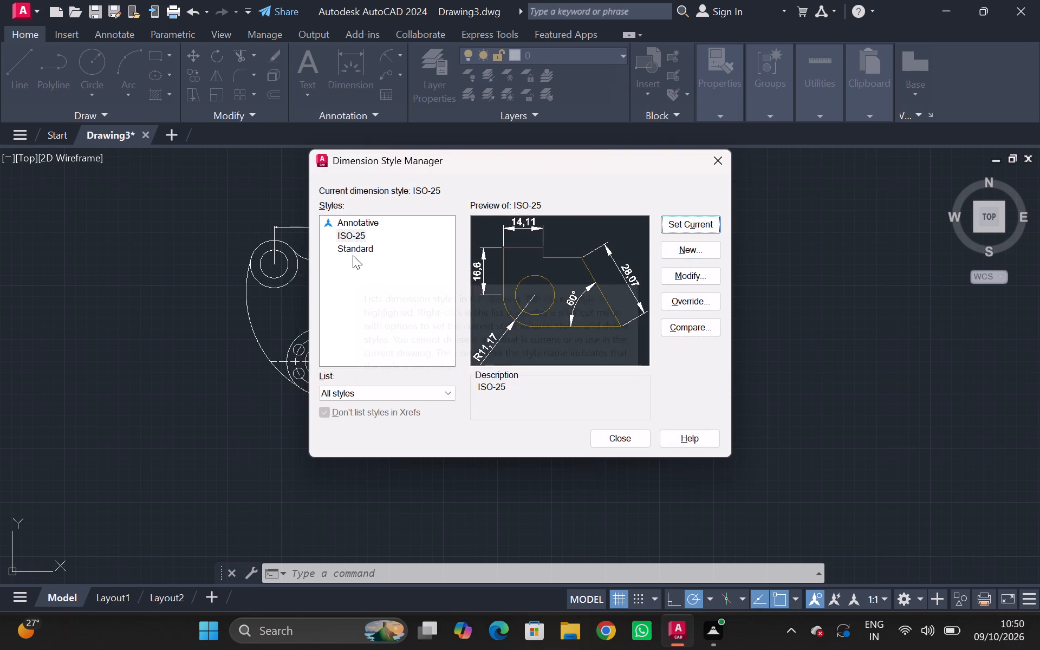
Preview the Standard dimension style, and keep ISO-25 set as the current style.
{"action": "left_click", "coordinate": [354, 251]}
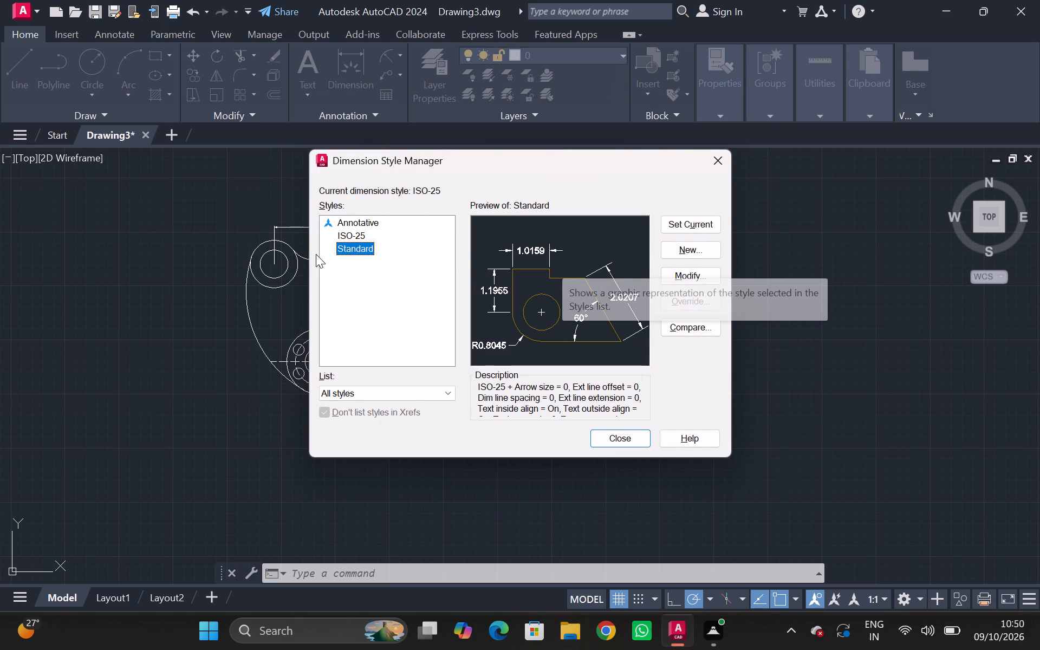
{"action": "left_click", "coordinate": [367, 233]}
{"action": "left_click", "coordinate": [349, 233]}
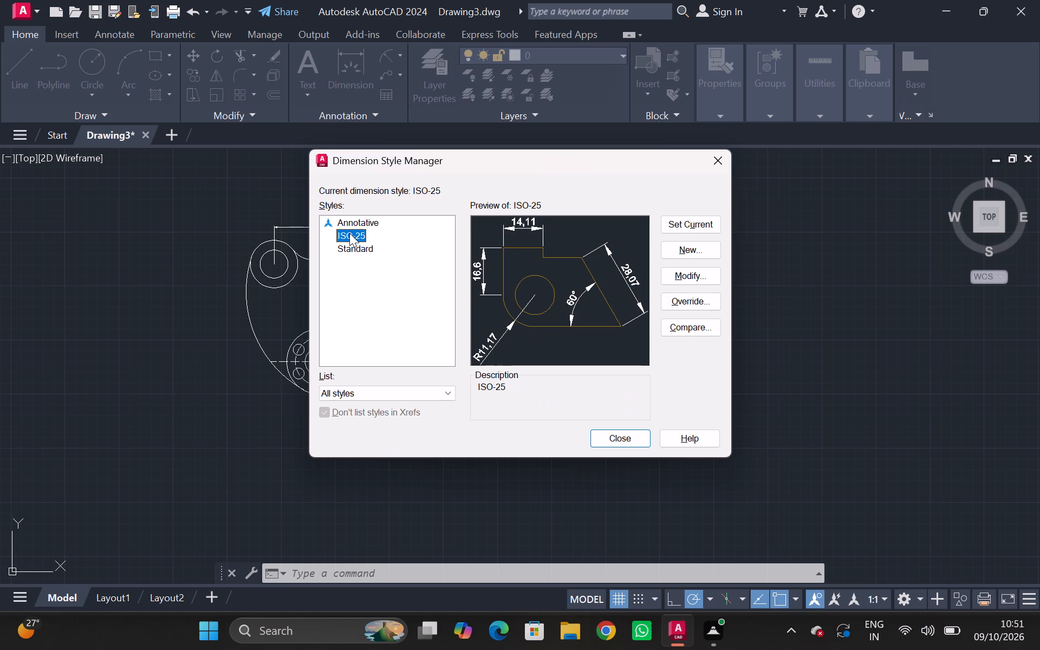
{"action": "left_click", "coordinate": [674, 220]}
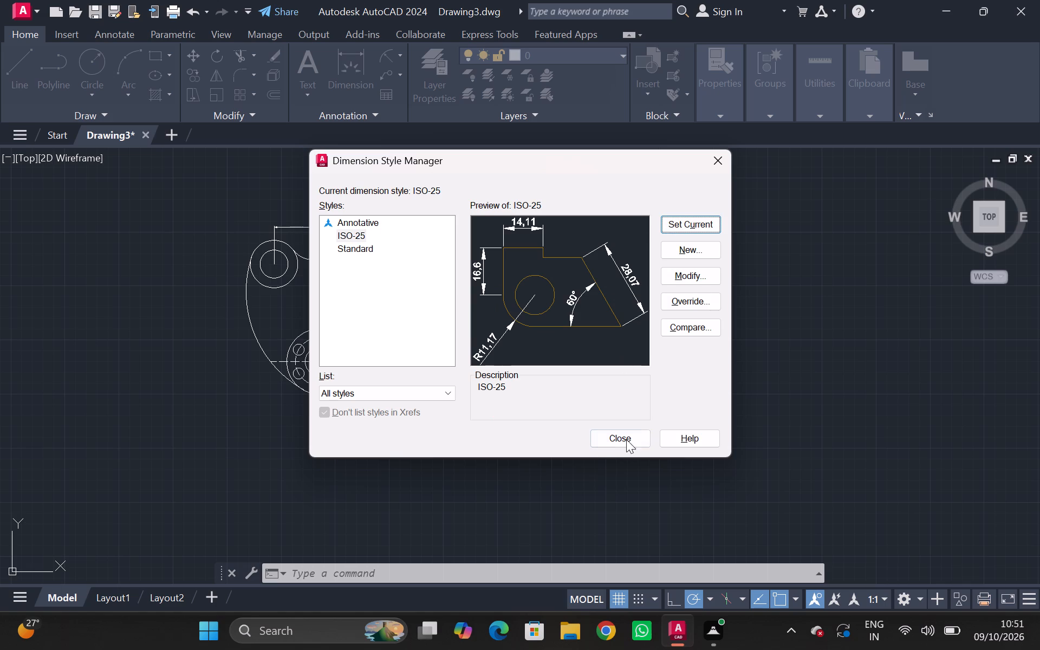
{"action": "left_click", "coordinate": [713, 160]}
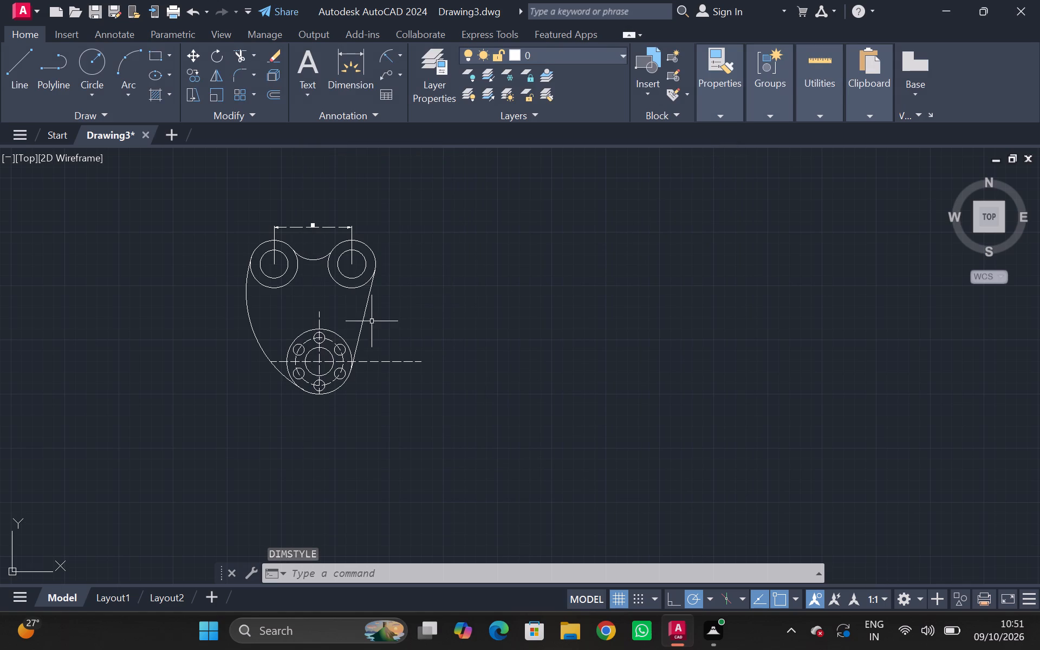
Set the text height of the ISO-25 dimension style to 5 and set the style as current.
{"action": "scroll", "coordinate": [327, 220], "scroll_direction": "up", "scroll_amount": 2}
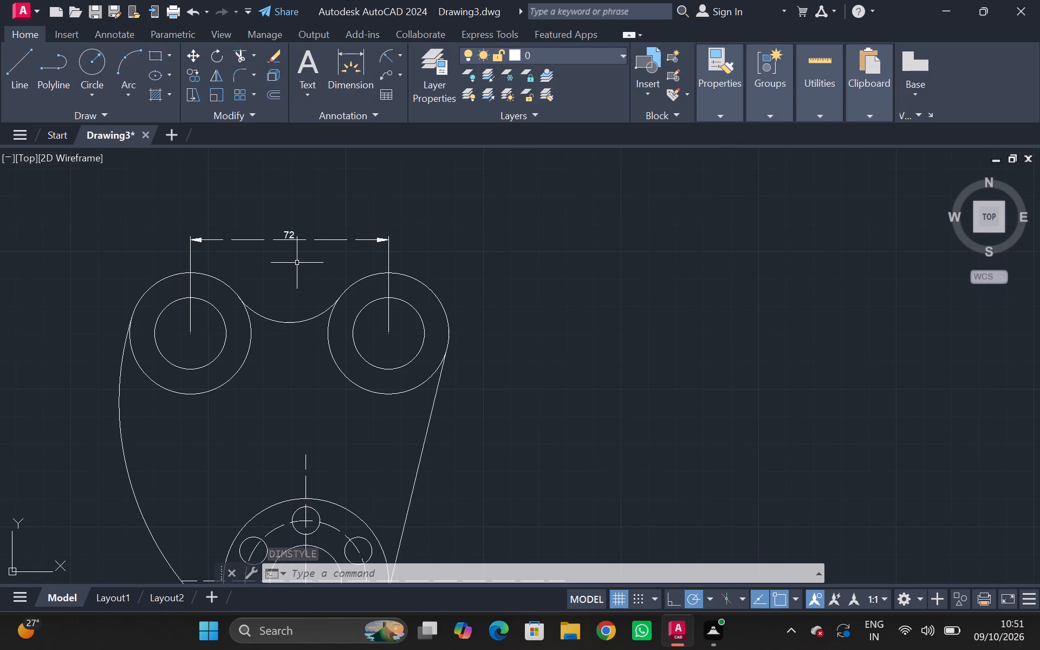
{"action": "scroll", "coordinate": [297, 263], "scroll_direction": "down", "scroll_amount": 2}
{"action": "scroll", "coordinate": [288, 268], "scroll_direction": "up", "scroll_amount": 1}
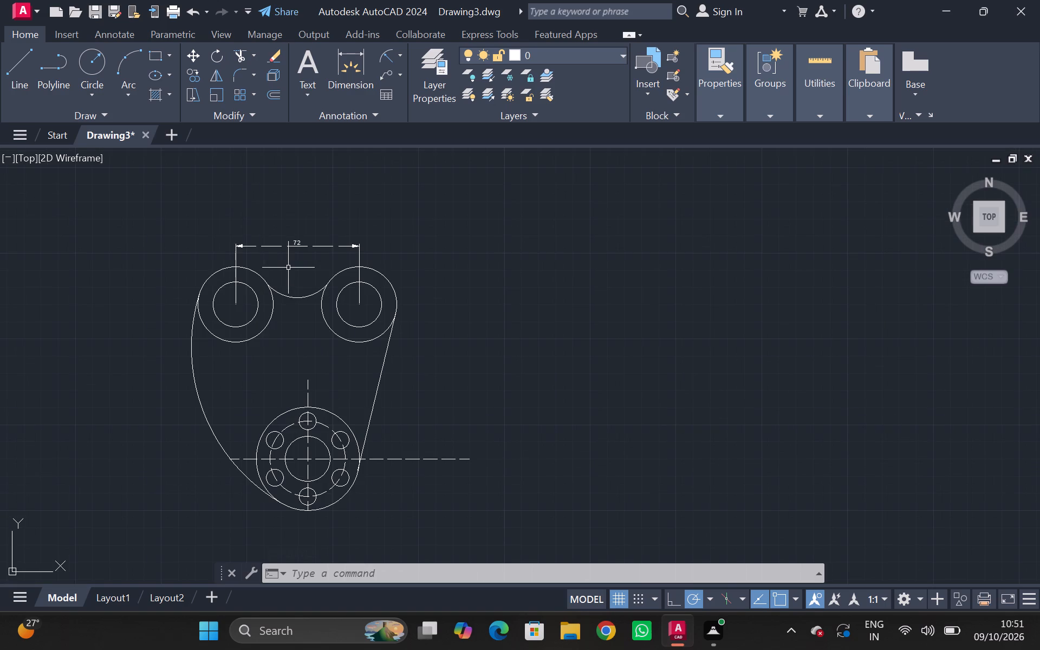
{"action": "scroll", "coordinate": [288, 268], "scroll_direction": "up", "scroll_amount": 1}
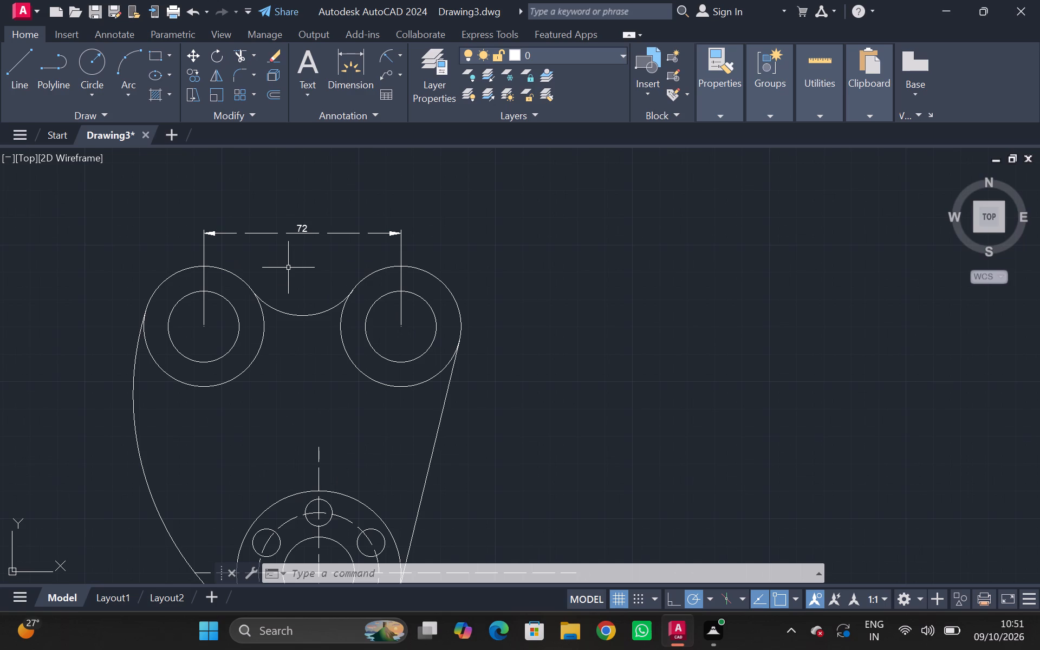
{"action": "key", "text": "d"}
{"action": "key", "text": "Return"}
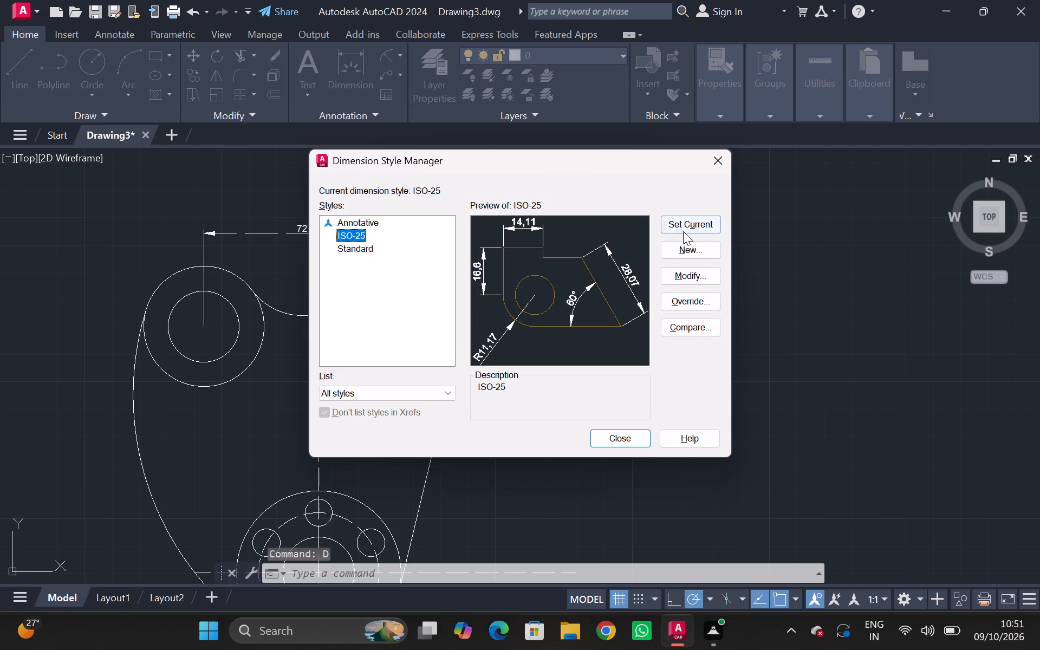
{"action": "left_click", "coordinate": [679, 272]}
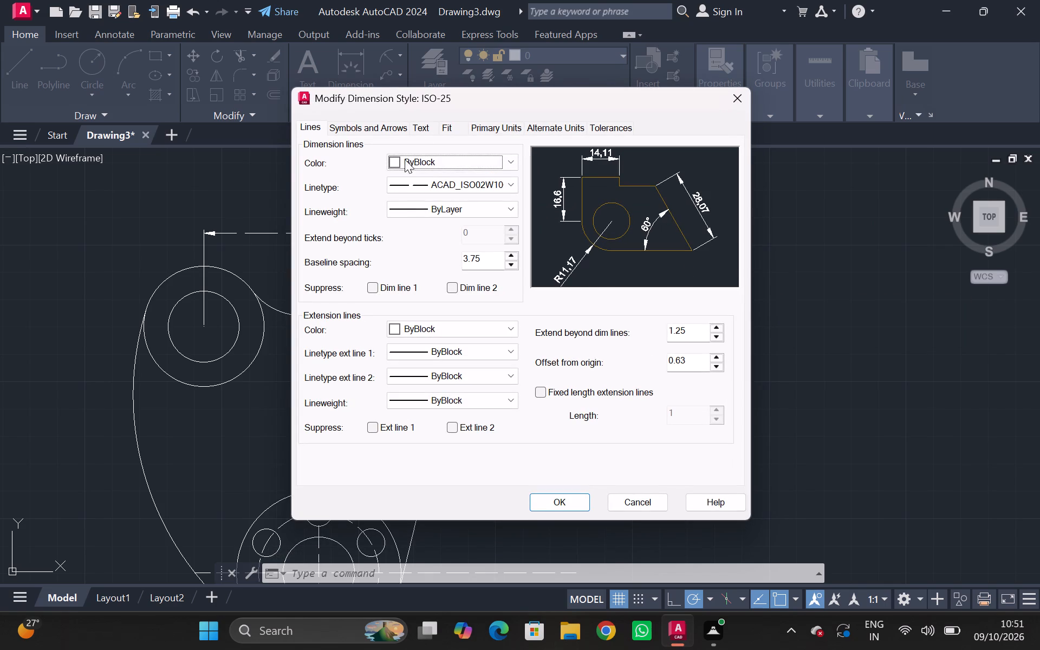
{"action": "left_click", "coordinate": [466, 126]}
{"action": "left_click", "coordinate": [493, 126]}
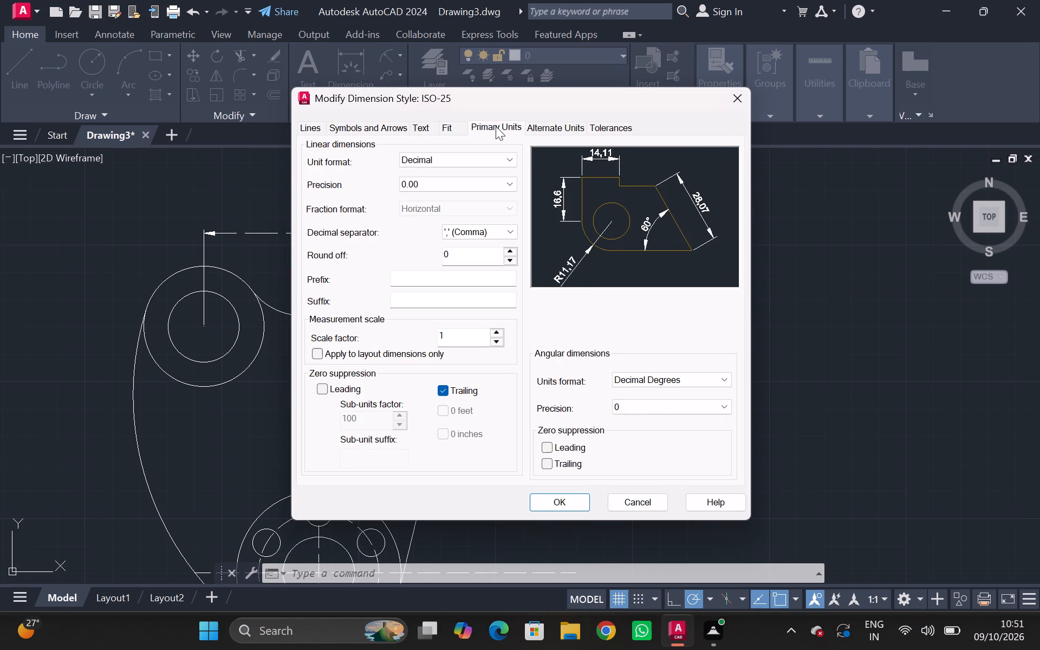
{"action": "left_click", "coordinate": [420, 127]}
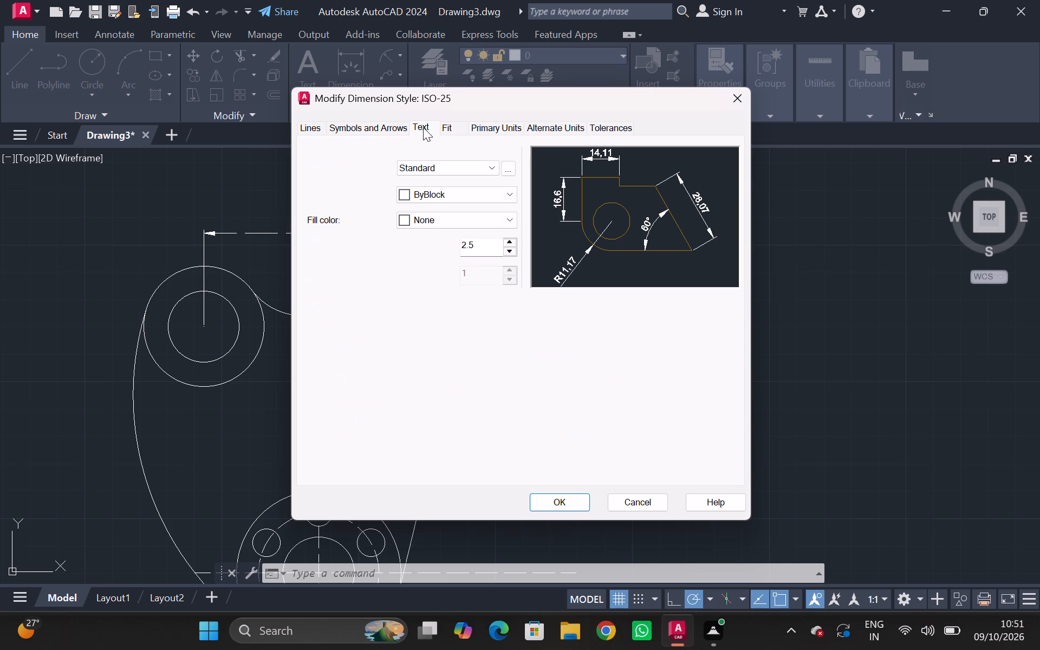
{"action": "left_click_drag", "start_coordinate": [495, 243], "coordinate": [437, 245]}
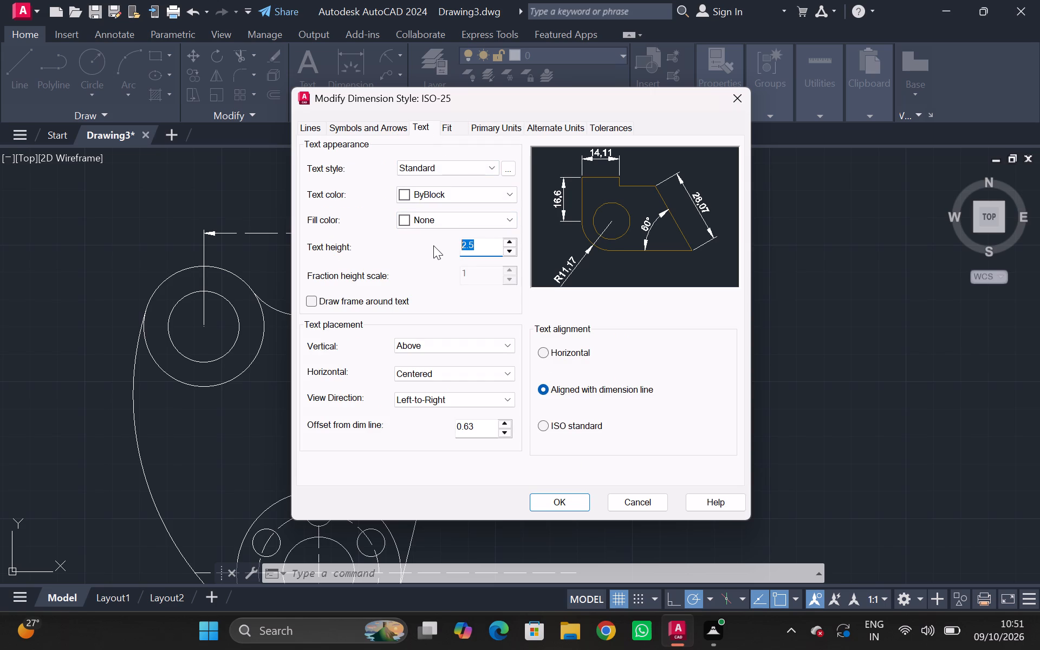
{"action": "key", "text": "5"}
{"action": "key", "text": "Return"}
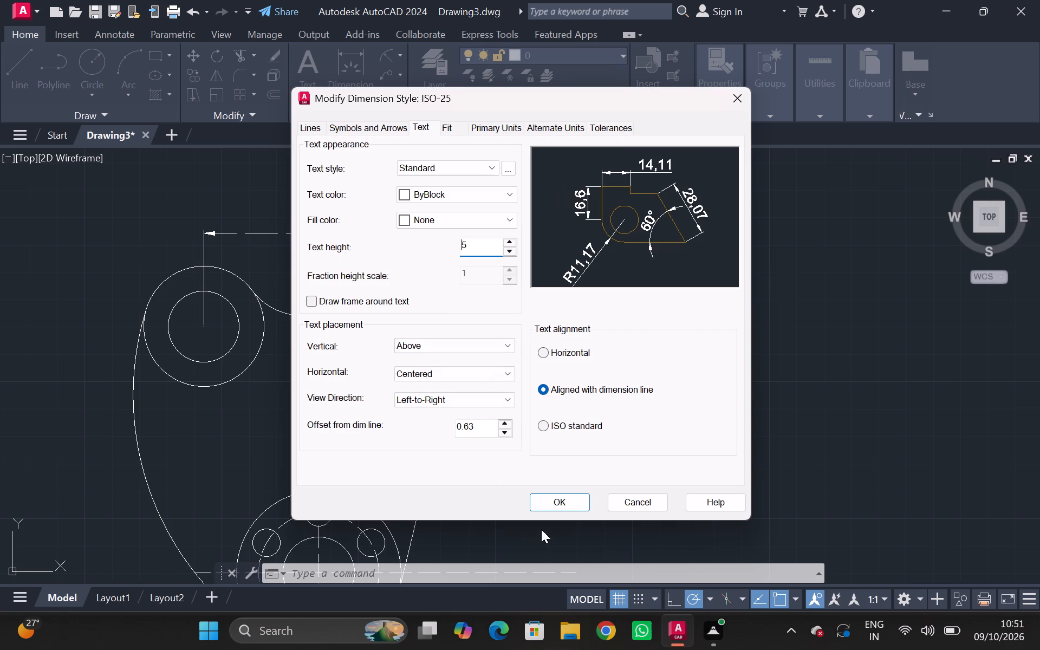
{"action": "left_click", "coordinate": [547, 505]}
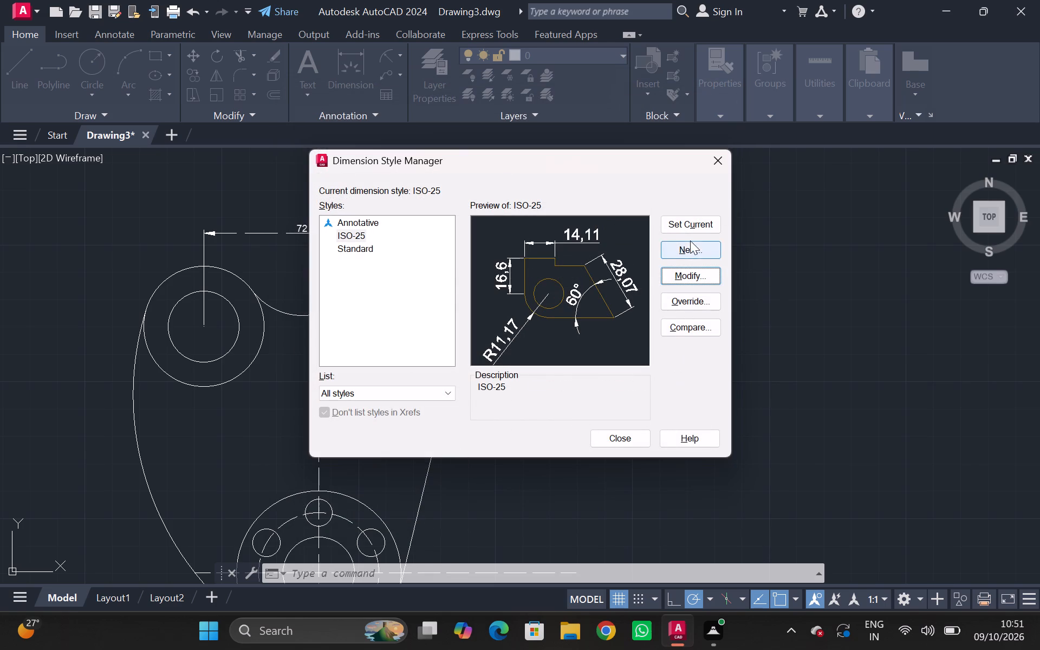
{"action": "left_click", "coordinate": [693, 229]}
{"action": "left_click", "coordinate": [628, 439]}
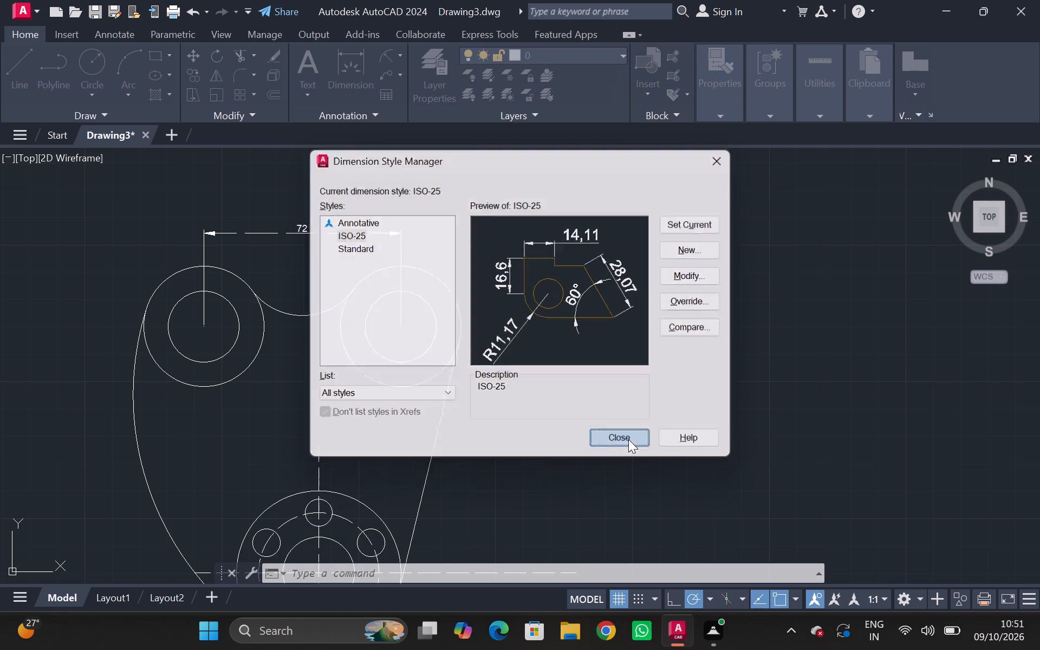
Trim the part of the horizontal centre line that extends beyond the right side of the flange's outer circle.
{"action": "scroll", "coordinate": [381, 395], "scroll_direction": "down", "scroll_amount": 2}
{"action": "scroll", "coordinate": [381, 398], "scroll_direction": "up", "scroll_amount": 3}
{"action": "scroll", "coordinate": [381, 398], "scroll_direction": "down", "scroll_amount": 3}
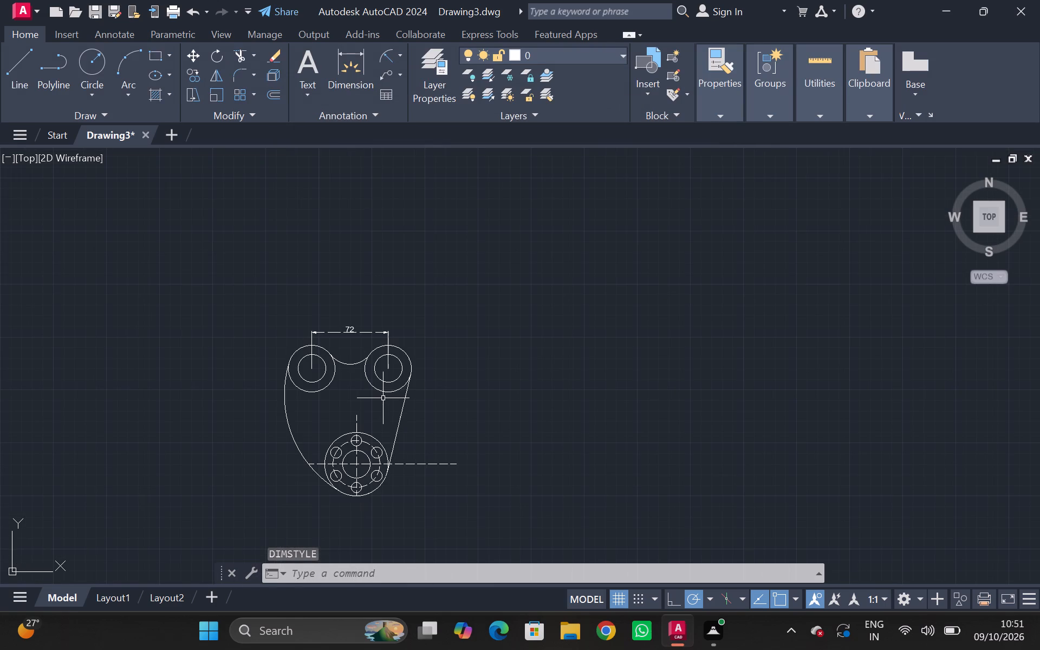
{"action": "scroll", "coordinate": [376, 407], "scroll_direction": "up", "scroll_amount": 1}
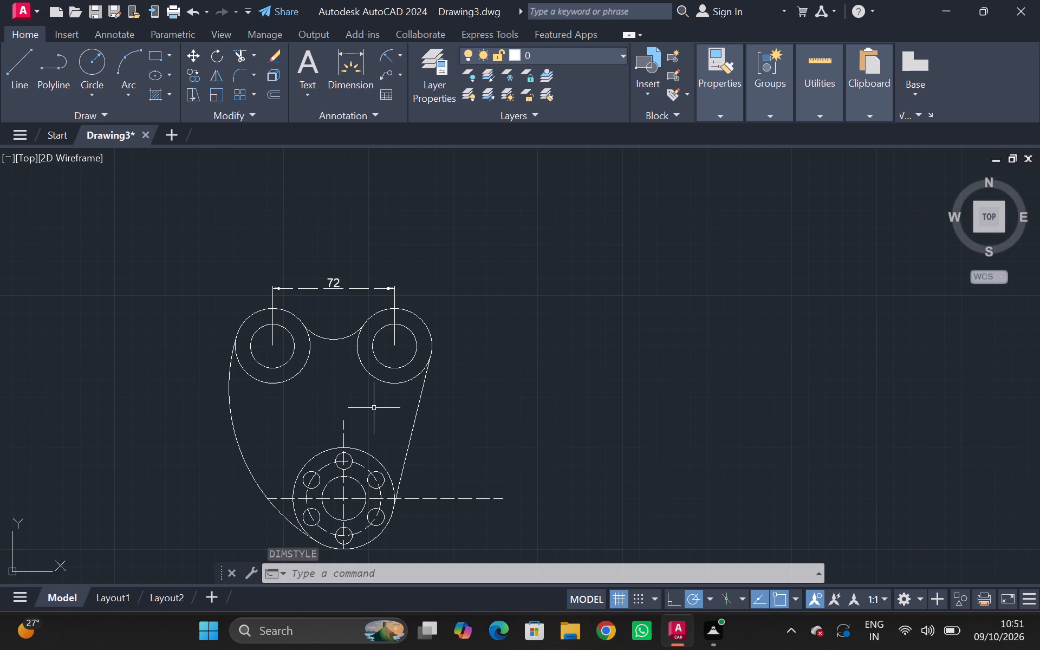
{"action": "scroll", "coordinate": [374, 408], "scroll_direction": "up", "scroll_amount": 1}
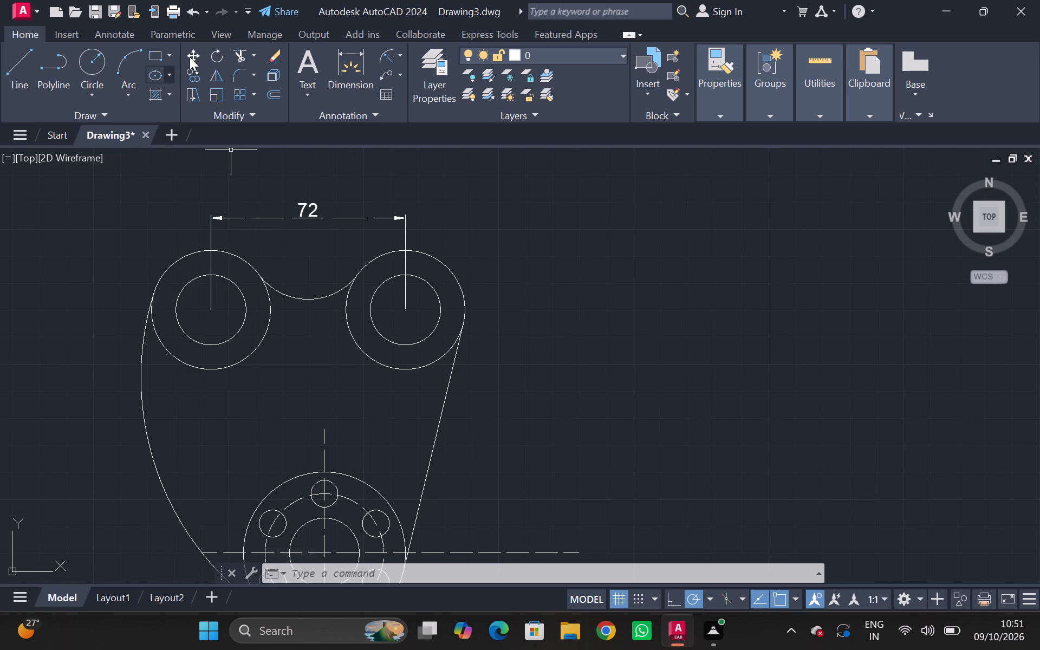
{"action": "left_click", "coordinate": [233, 58]}
{"action": "scroll", "coordinate": [451, 415], "scroll_direction": "down", "scroll_amount": 2}
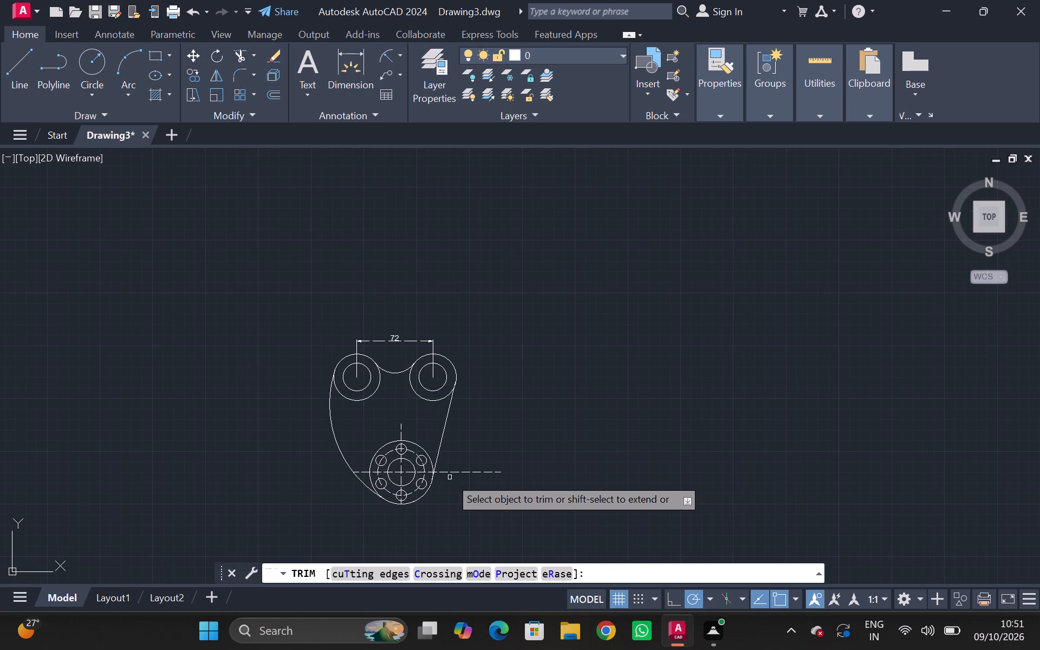
{"action": "left_click", "coordinate": [460, 472]}
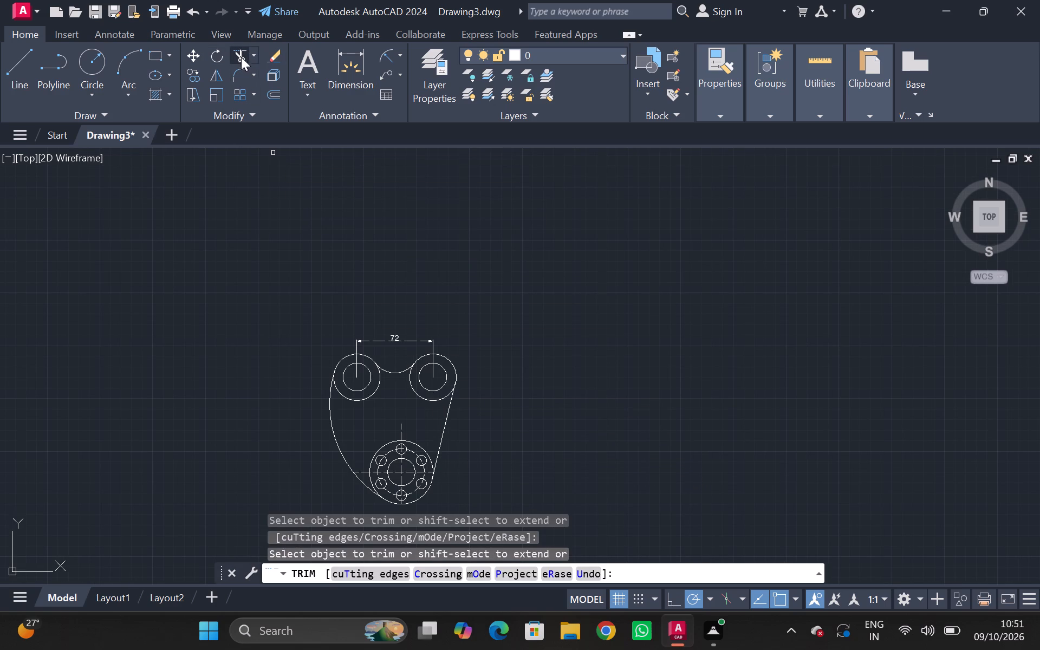
Add a radius dimension to the large left side arc, with its text outside the part.
{"action": "left_click", "coordinate": [345, 68]}
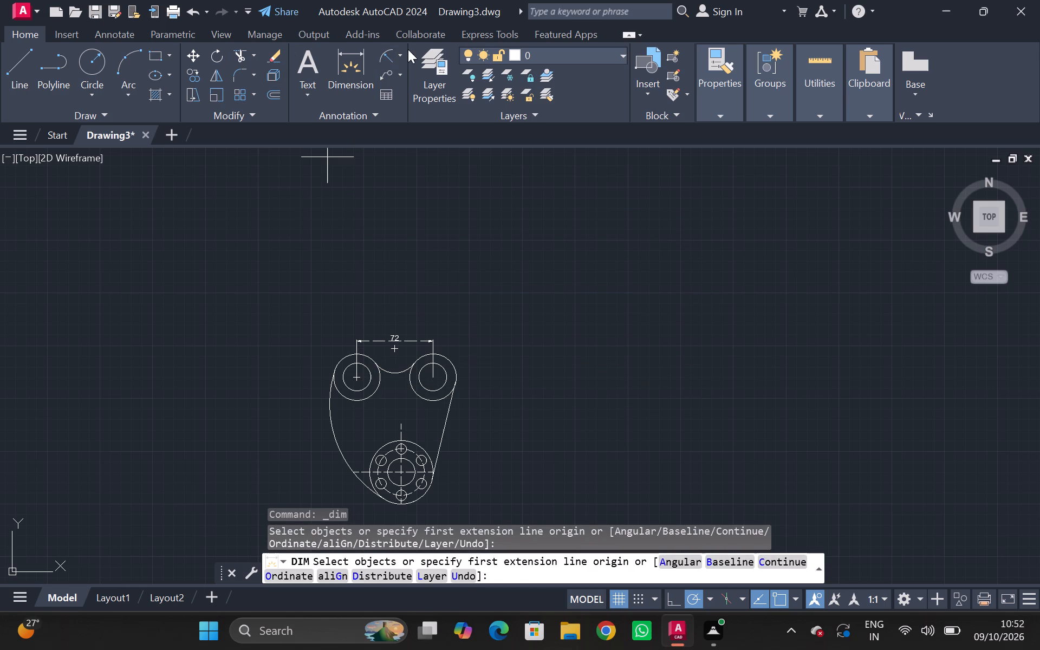
{"action": "left_click", "coordinate": [386, 56]}
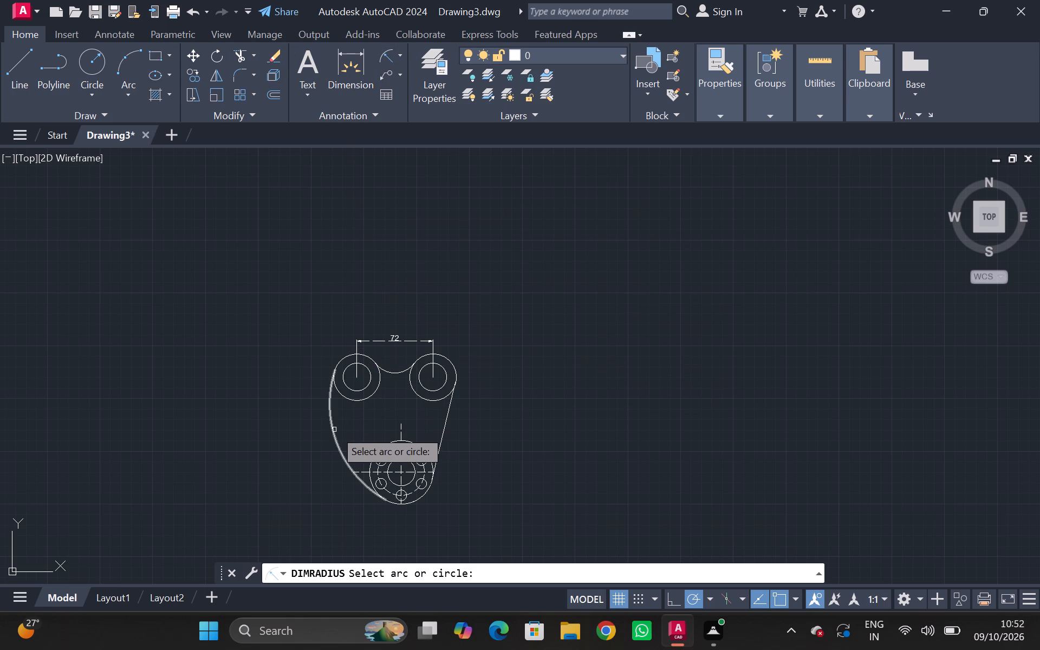
{"action": "left_click", "coordinate": [334, 430]}
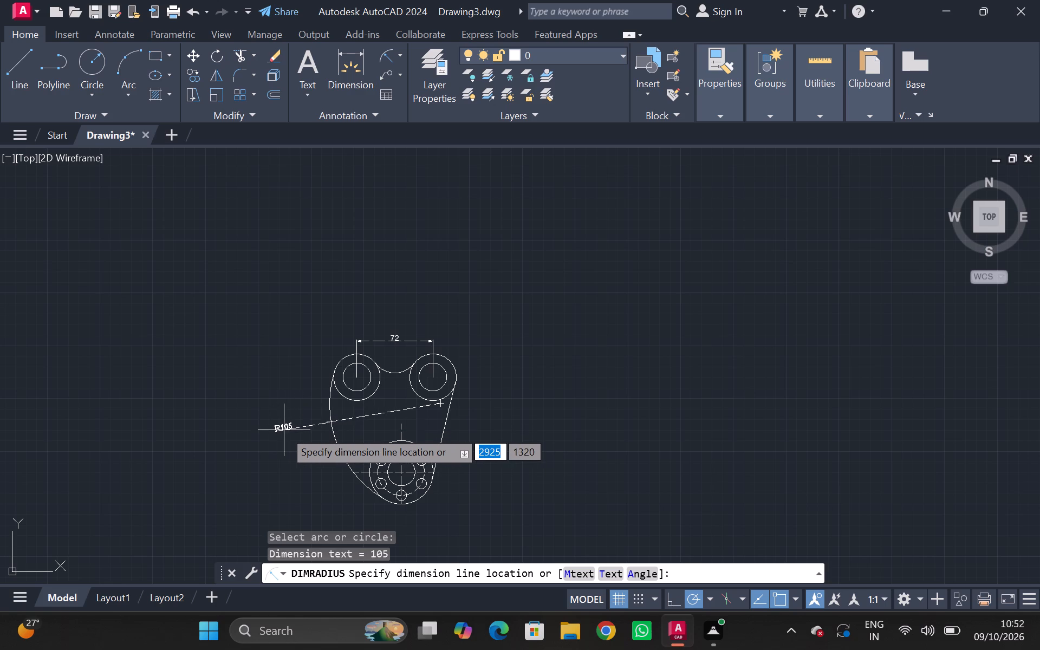
{"action": "left_click", "coordinate": [301, 430]}
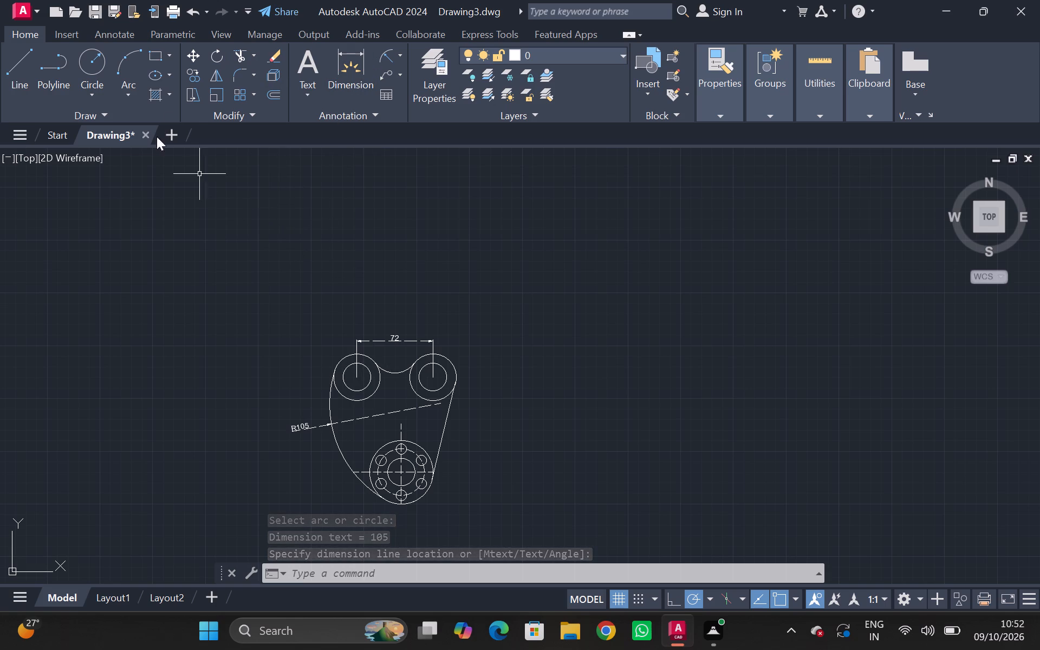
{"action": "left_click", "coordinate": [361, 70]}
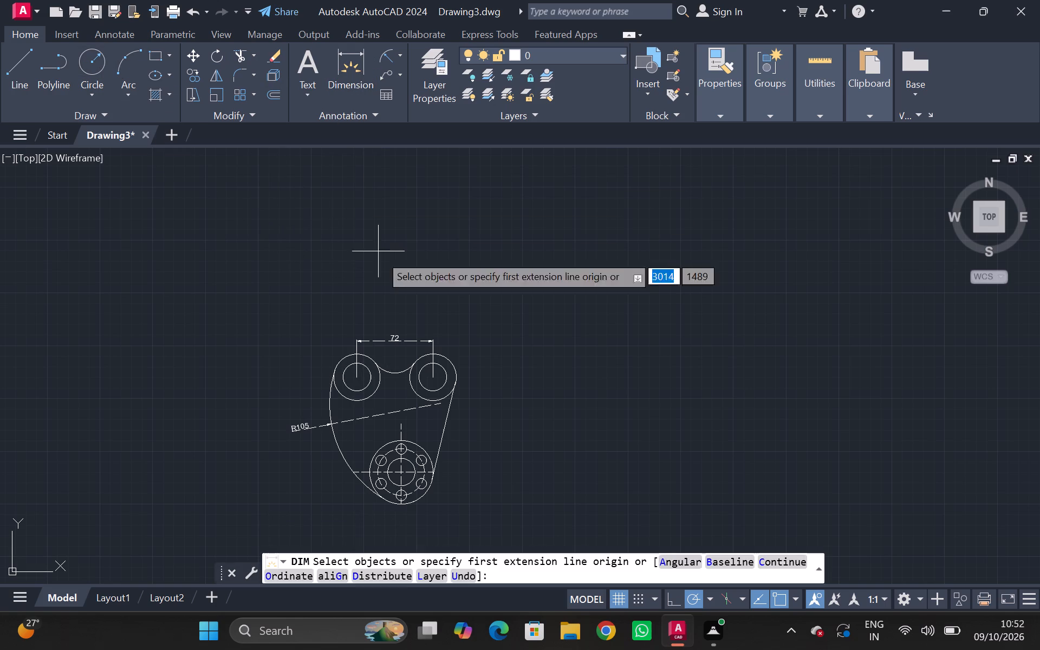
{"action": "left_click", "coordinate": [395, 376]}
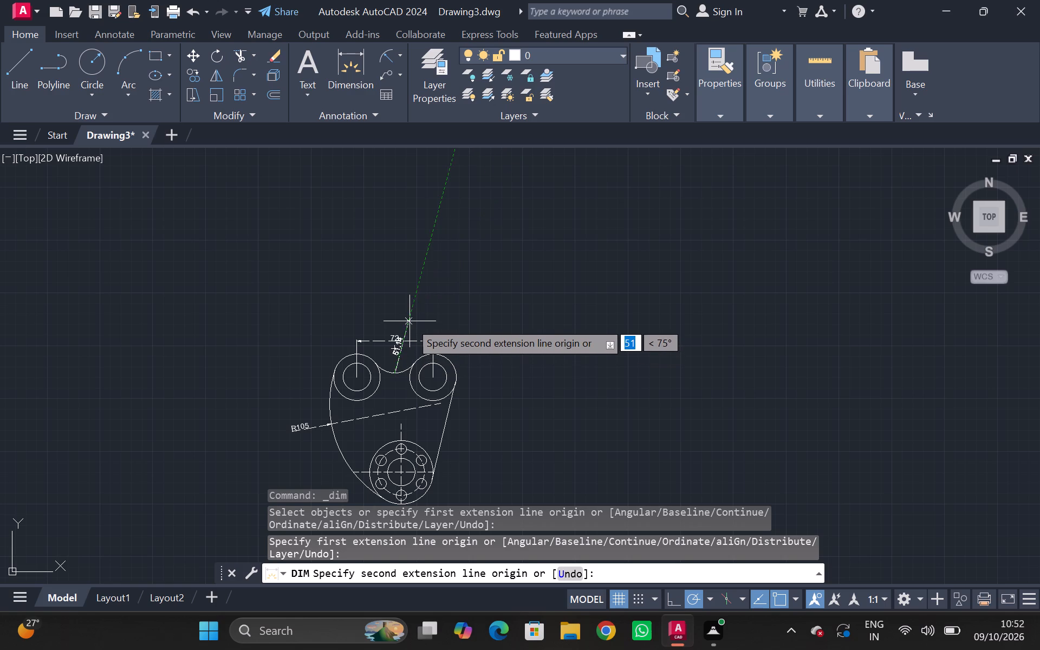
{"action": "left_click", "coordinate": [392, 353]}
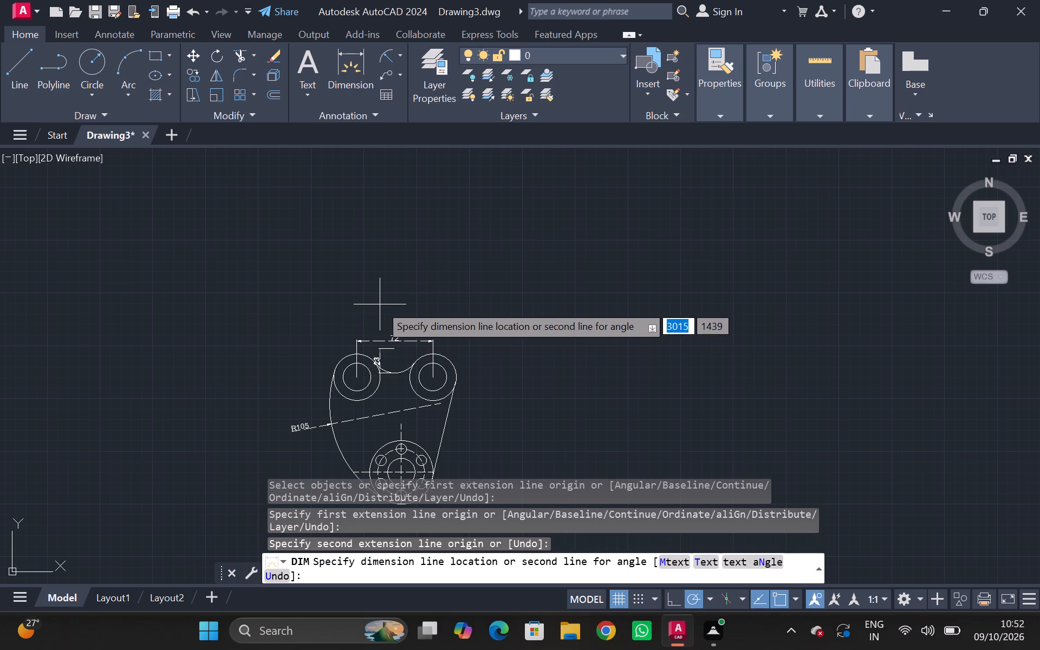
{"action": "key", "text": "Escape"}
Add a radius dimension to the concave arc between the two upper circle pairs, with its text above the arc.
{"action": "left_click", "coordinate": [382, 57]}
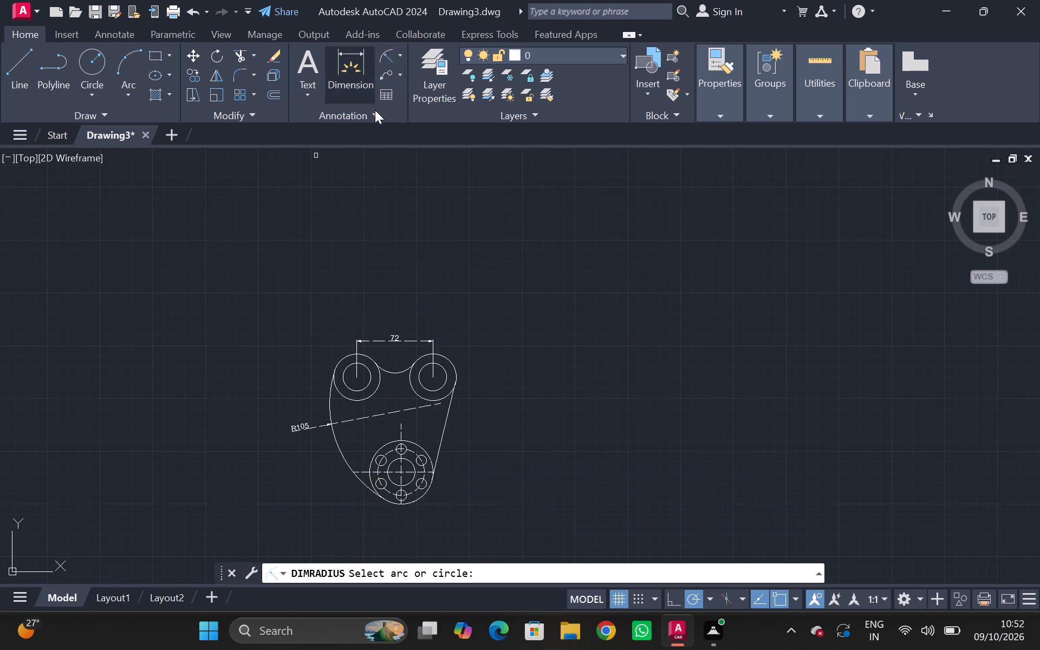
{"action": "left_click", "coordinate": [396, 372]}
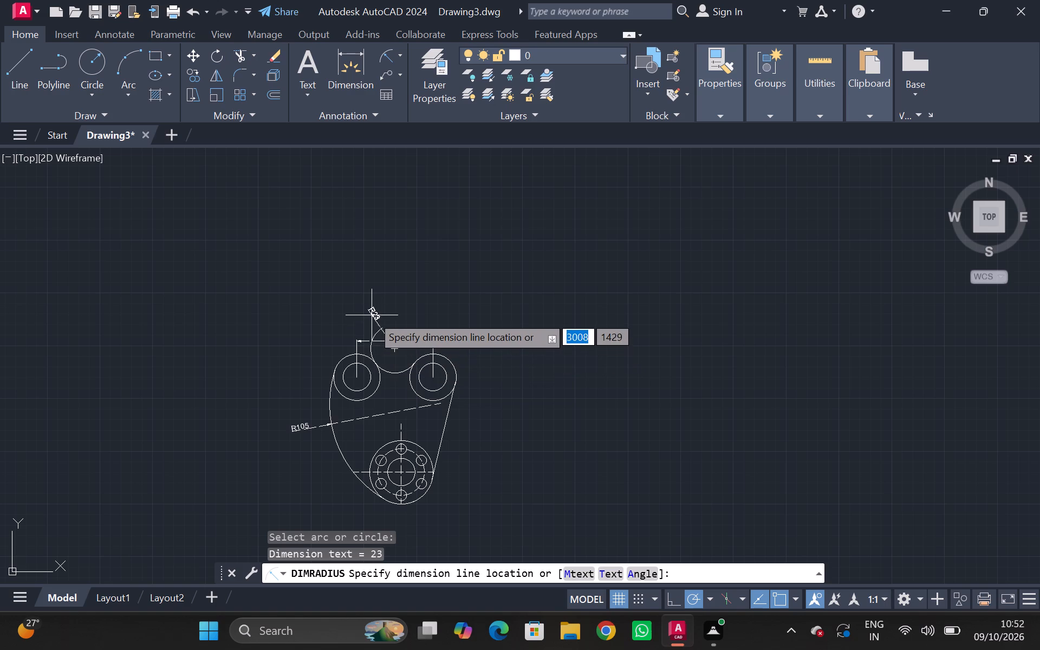
{"action": "left_click", "coordinate": [388, 363]}
{"action": "key", "text": "Escape"}
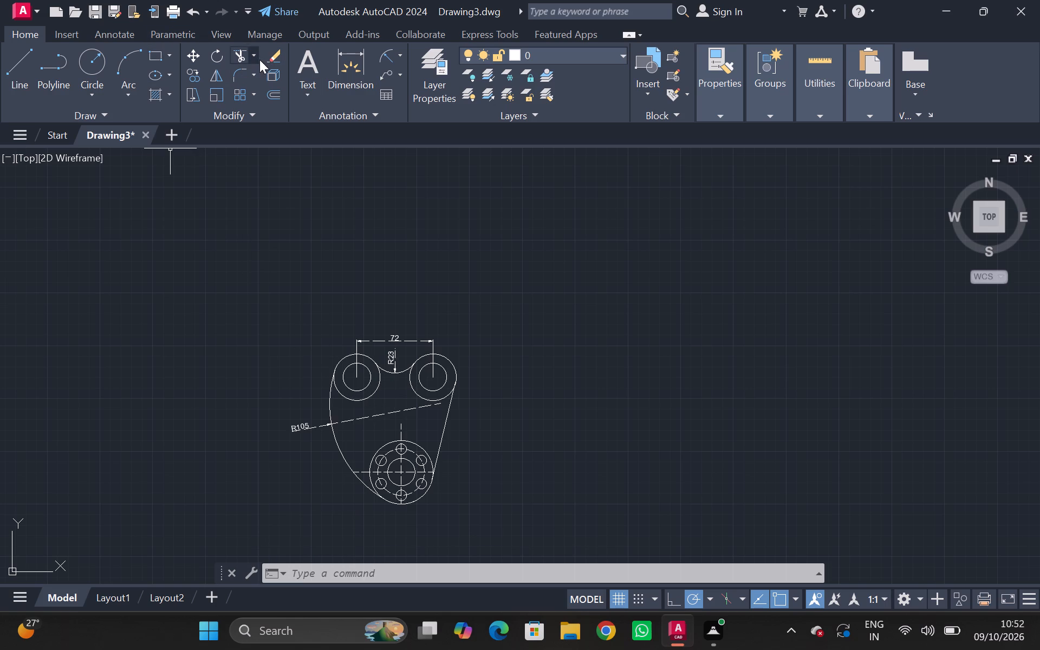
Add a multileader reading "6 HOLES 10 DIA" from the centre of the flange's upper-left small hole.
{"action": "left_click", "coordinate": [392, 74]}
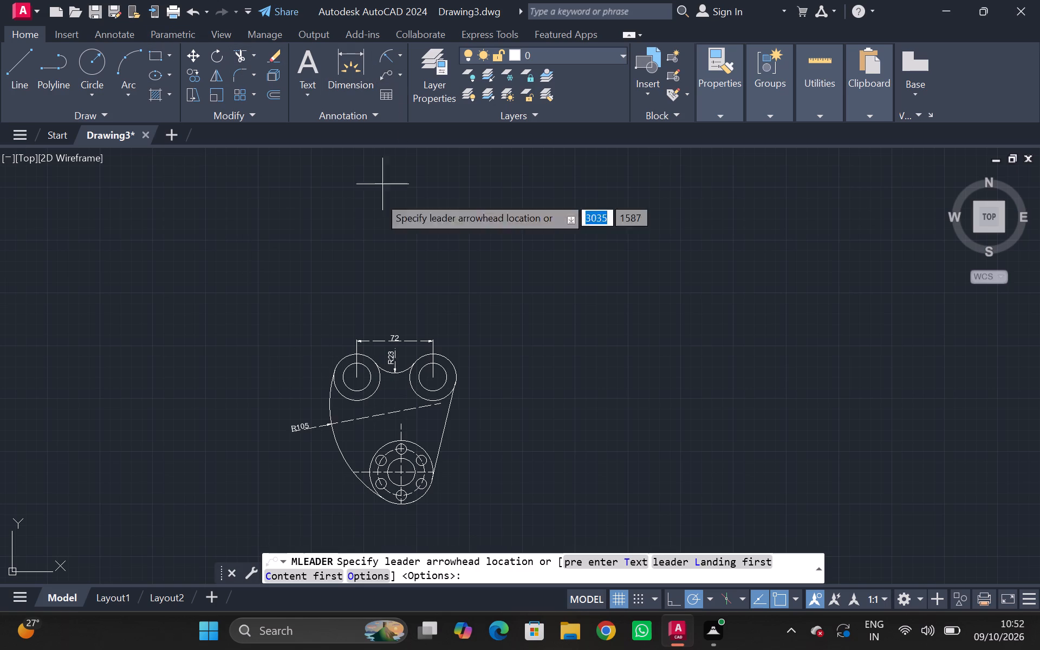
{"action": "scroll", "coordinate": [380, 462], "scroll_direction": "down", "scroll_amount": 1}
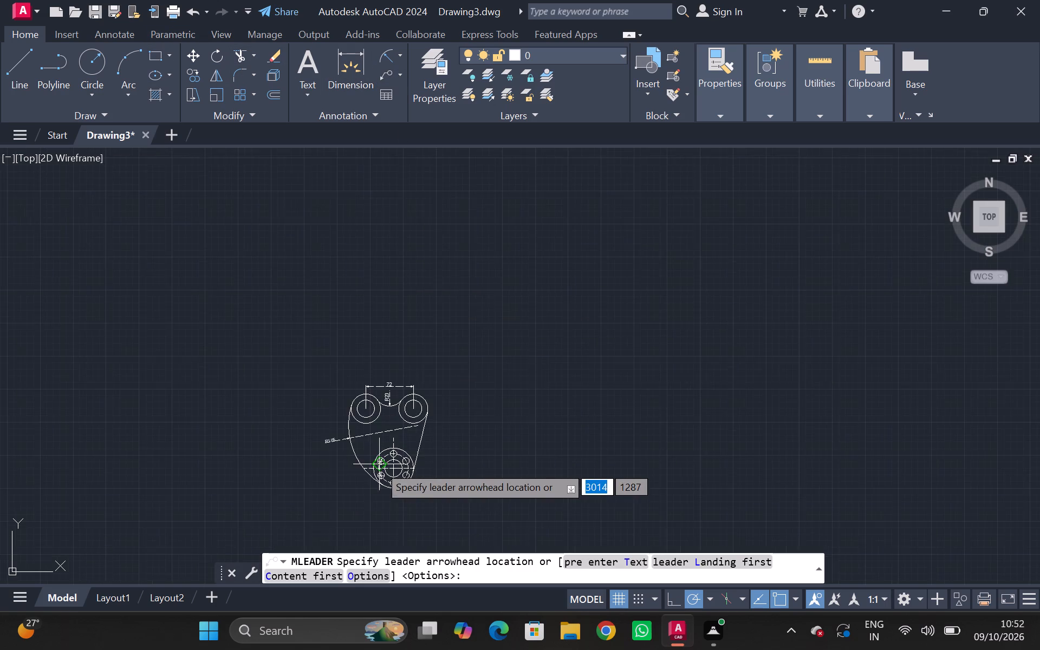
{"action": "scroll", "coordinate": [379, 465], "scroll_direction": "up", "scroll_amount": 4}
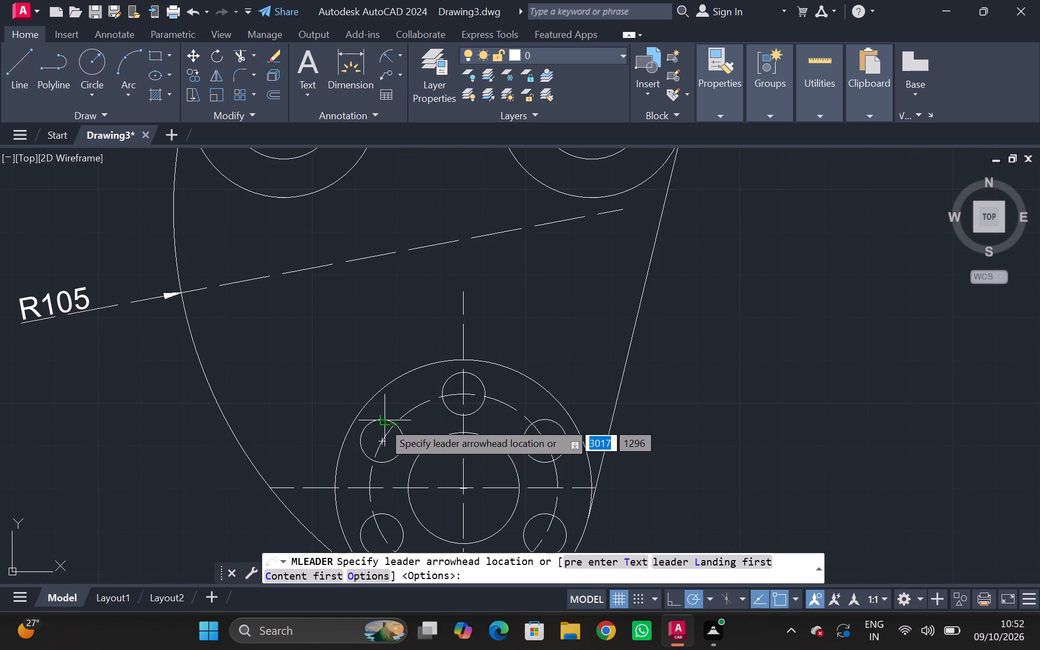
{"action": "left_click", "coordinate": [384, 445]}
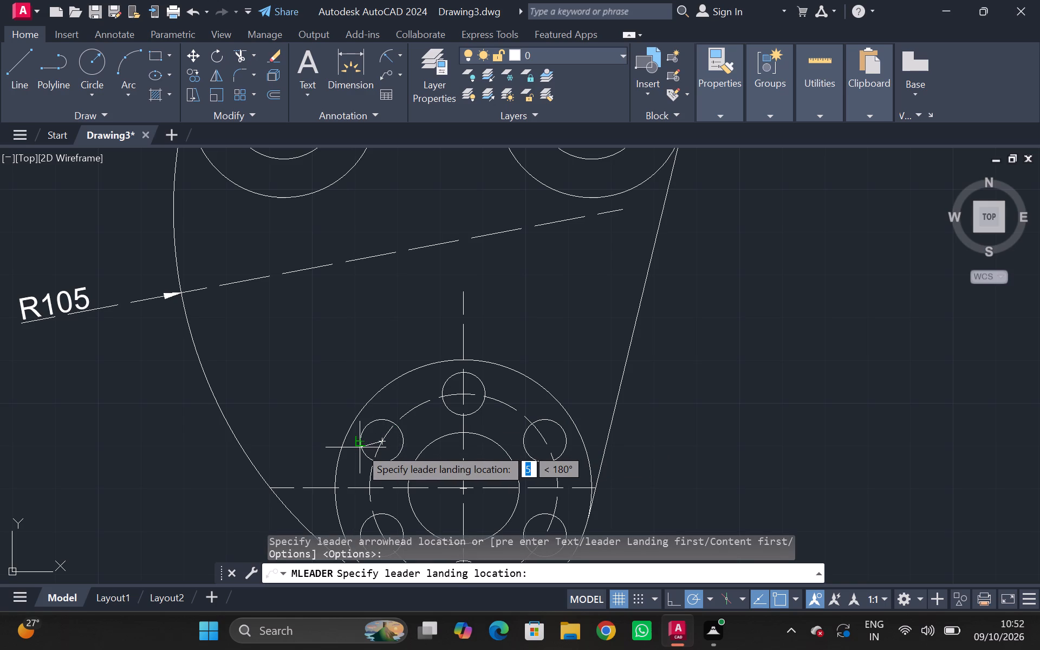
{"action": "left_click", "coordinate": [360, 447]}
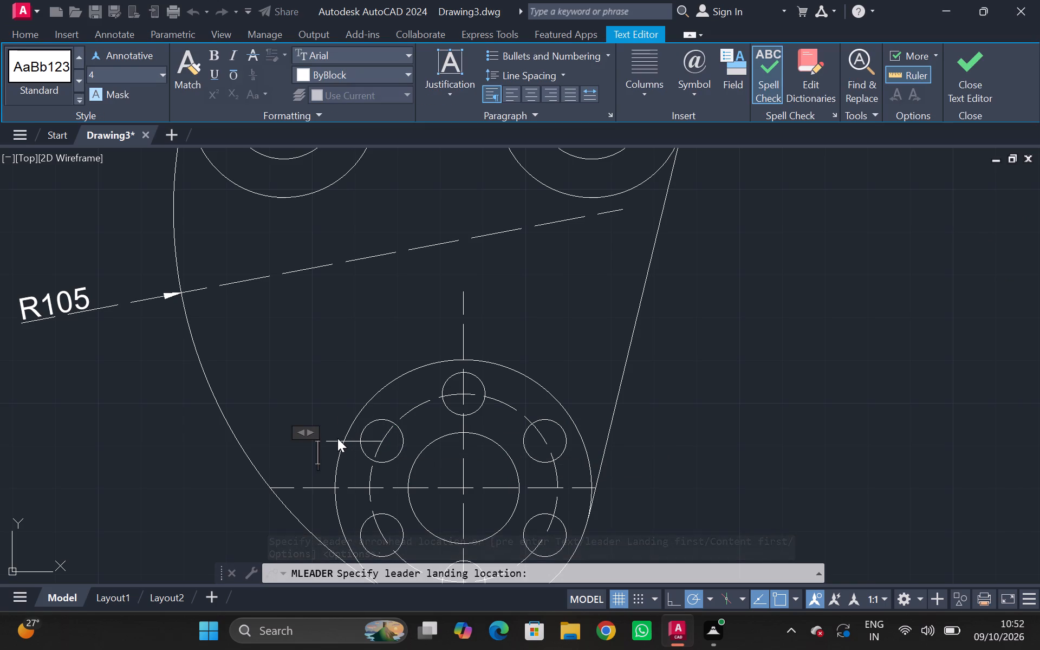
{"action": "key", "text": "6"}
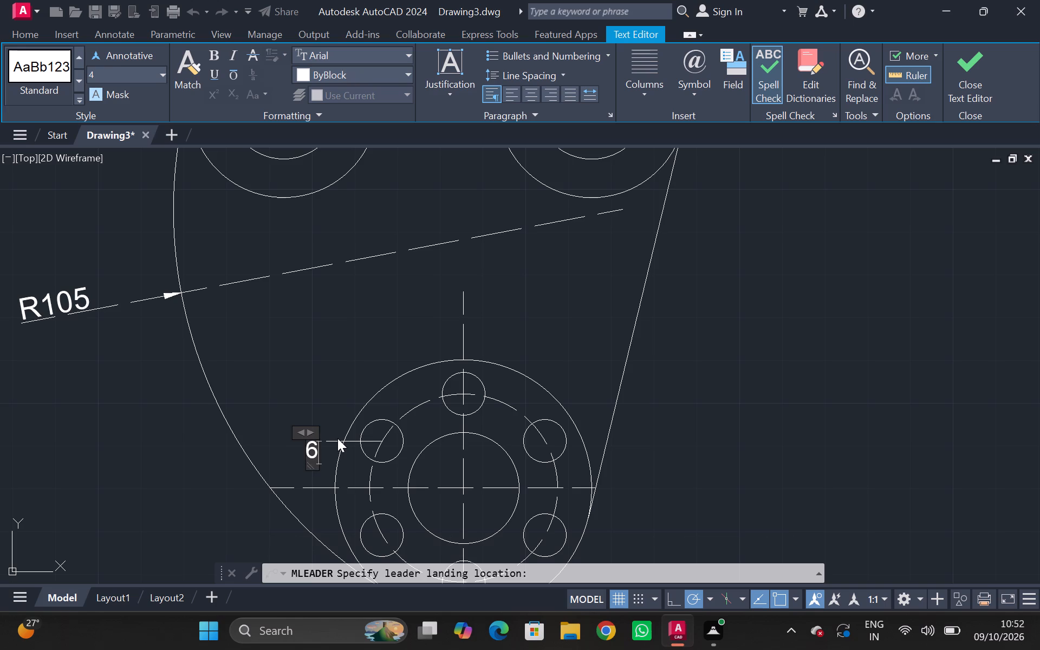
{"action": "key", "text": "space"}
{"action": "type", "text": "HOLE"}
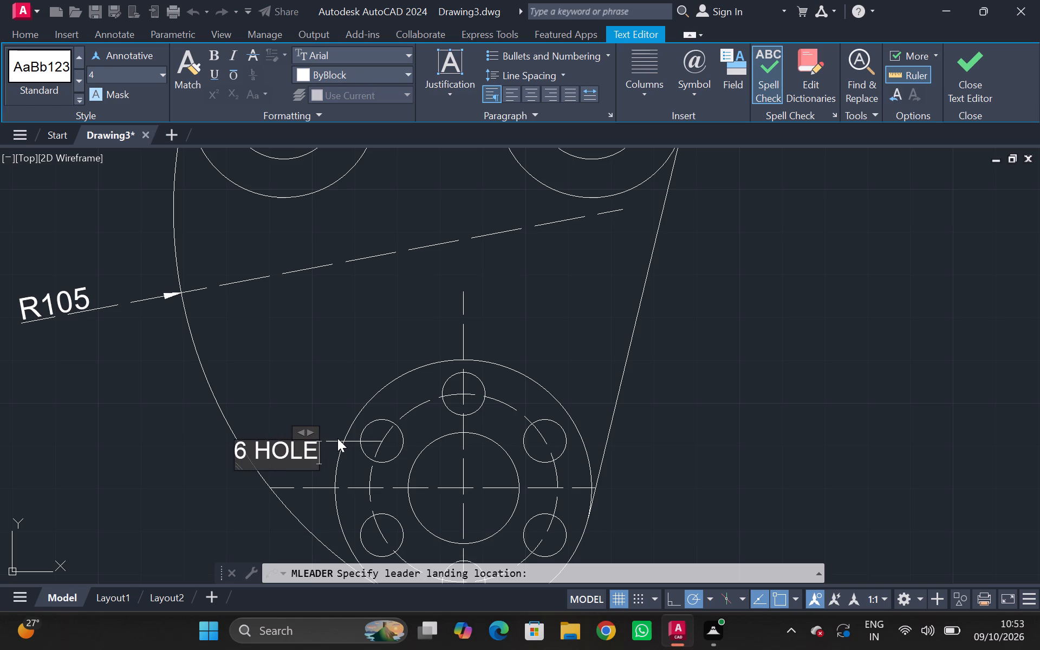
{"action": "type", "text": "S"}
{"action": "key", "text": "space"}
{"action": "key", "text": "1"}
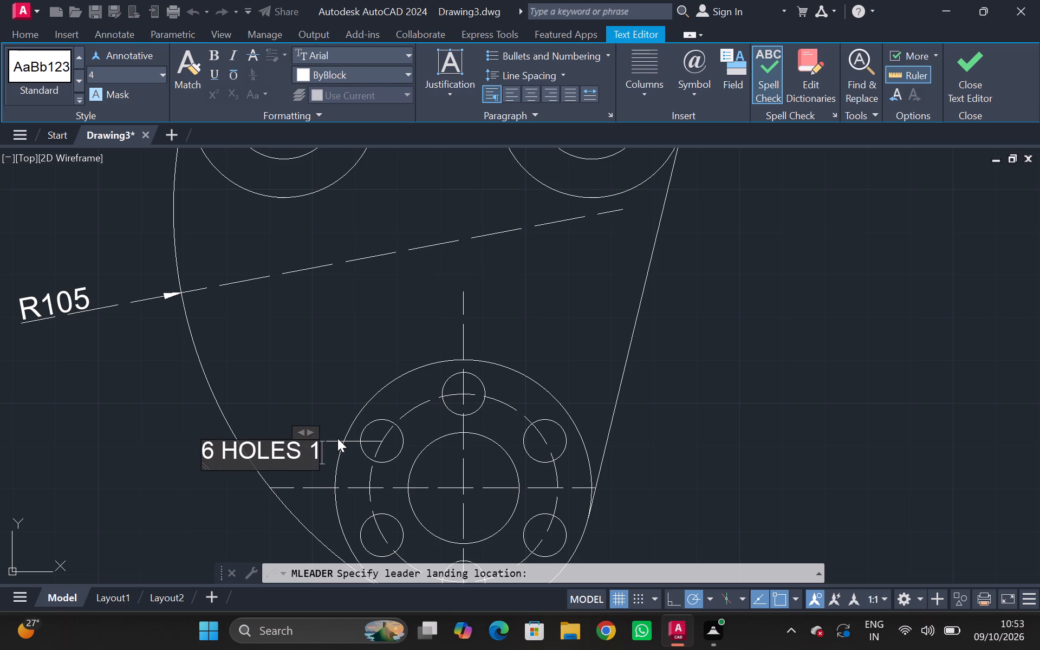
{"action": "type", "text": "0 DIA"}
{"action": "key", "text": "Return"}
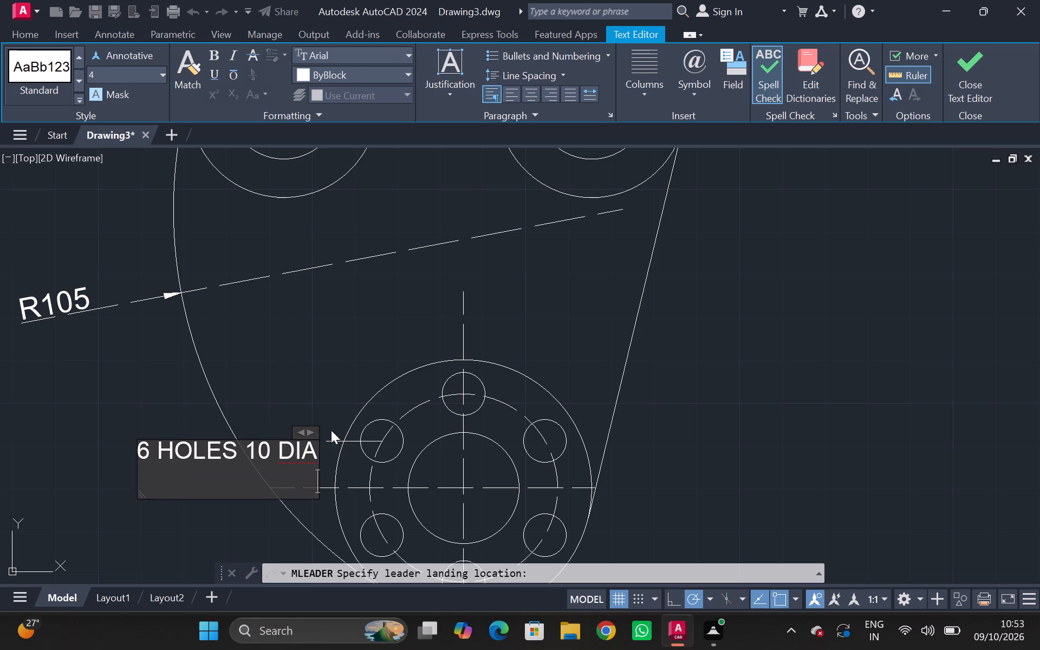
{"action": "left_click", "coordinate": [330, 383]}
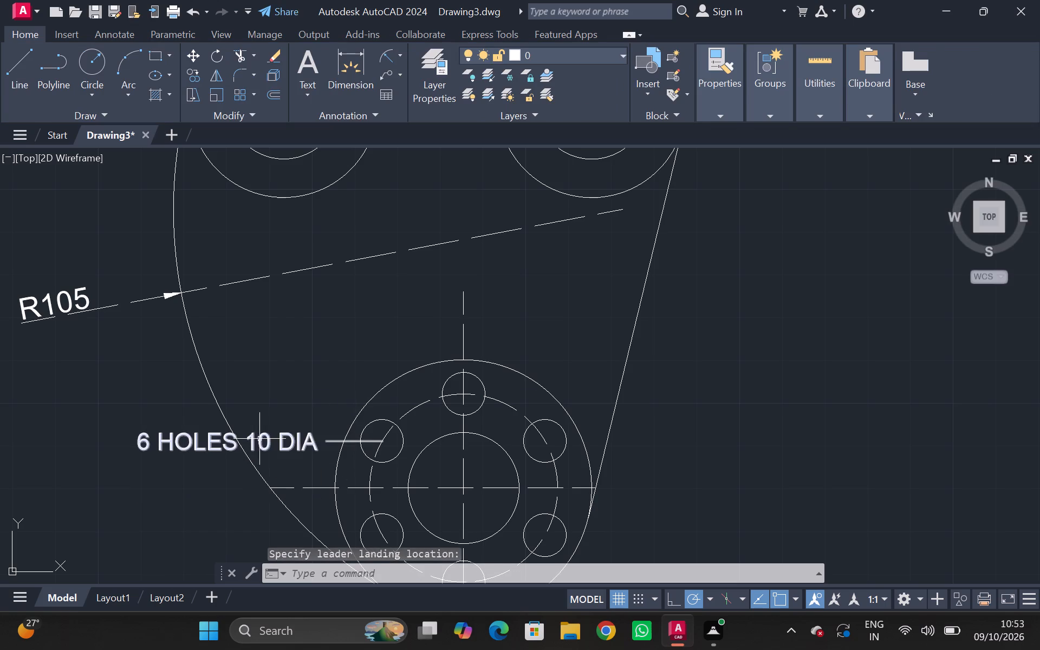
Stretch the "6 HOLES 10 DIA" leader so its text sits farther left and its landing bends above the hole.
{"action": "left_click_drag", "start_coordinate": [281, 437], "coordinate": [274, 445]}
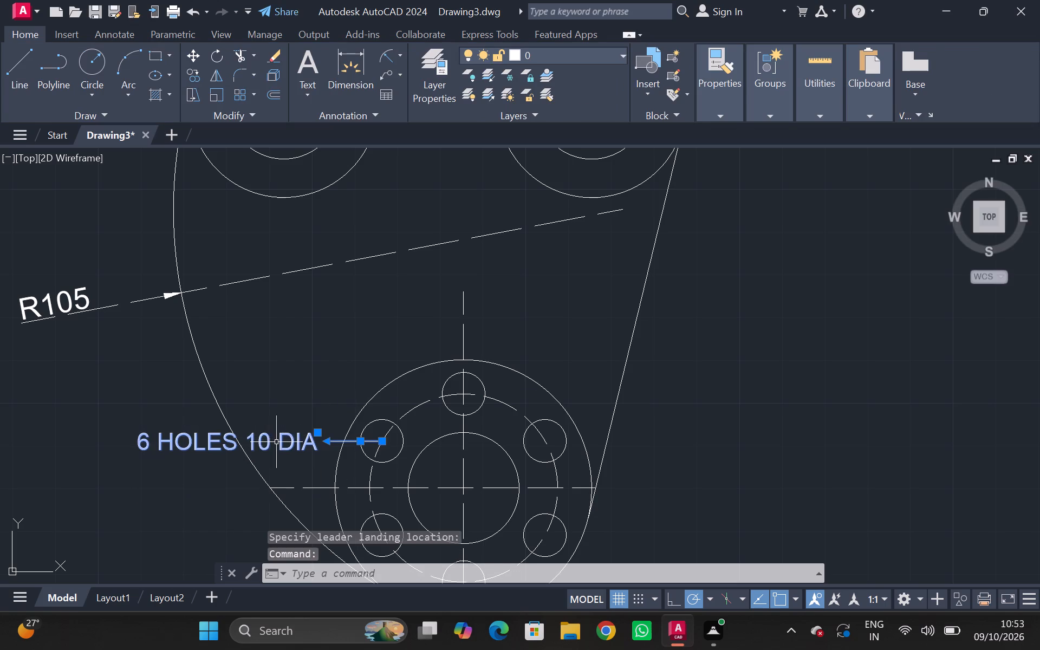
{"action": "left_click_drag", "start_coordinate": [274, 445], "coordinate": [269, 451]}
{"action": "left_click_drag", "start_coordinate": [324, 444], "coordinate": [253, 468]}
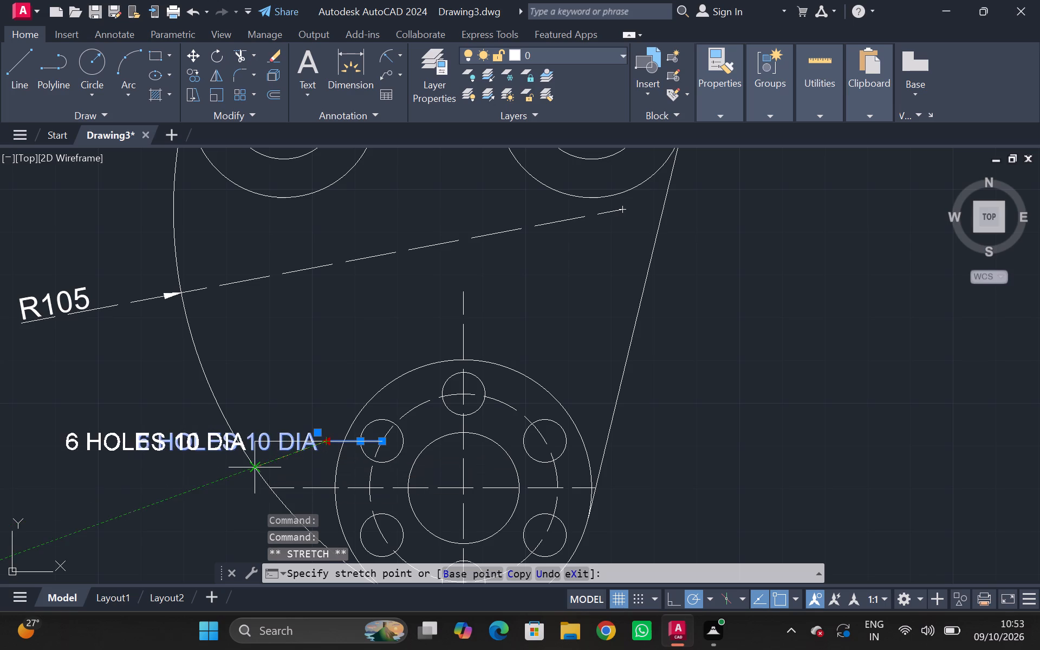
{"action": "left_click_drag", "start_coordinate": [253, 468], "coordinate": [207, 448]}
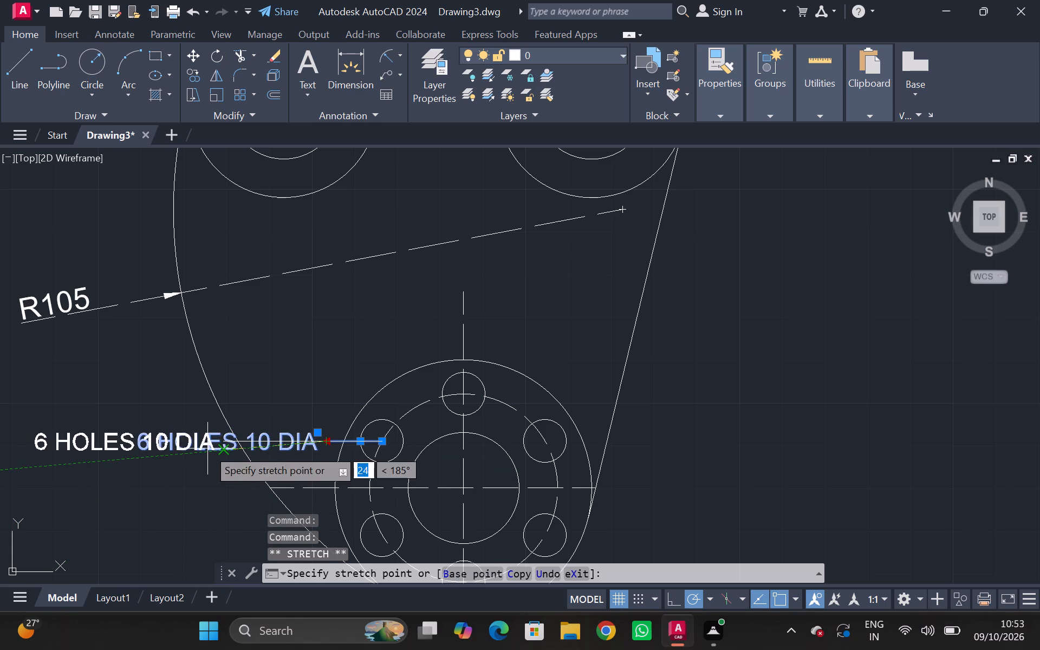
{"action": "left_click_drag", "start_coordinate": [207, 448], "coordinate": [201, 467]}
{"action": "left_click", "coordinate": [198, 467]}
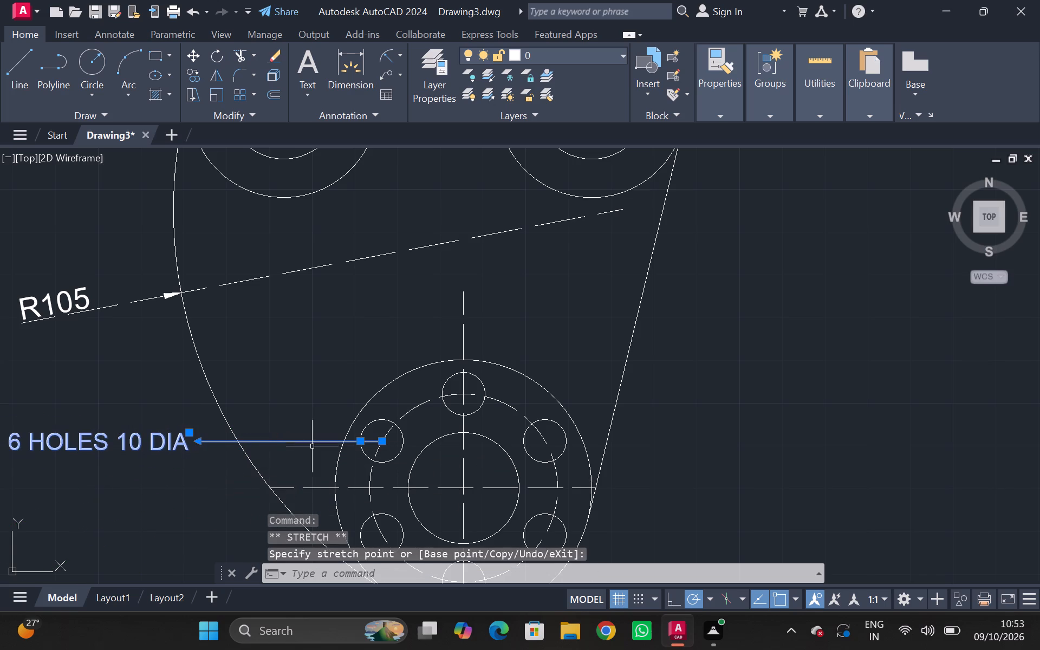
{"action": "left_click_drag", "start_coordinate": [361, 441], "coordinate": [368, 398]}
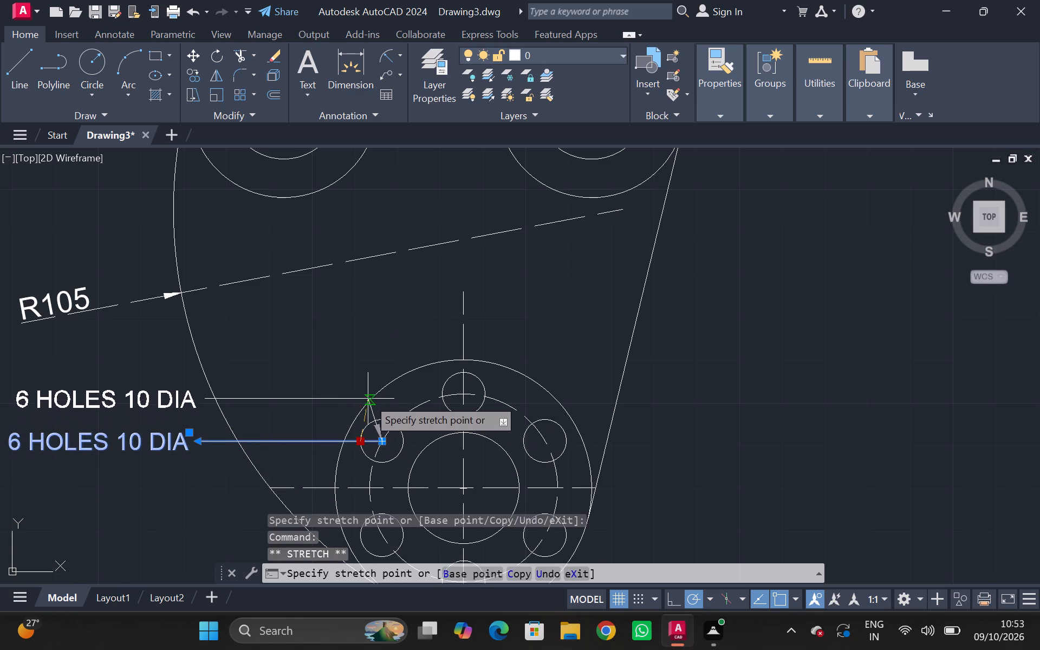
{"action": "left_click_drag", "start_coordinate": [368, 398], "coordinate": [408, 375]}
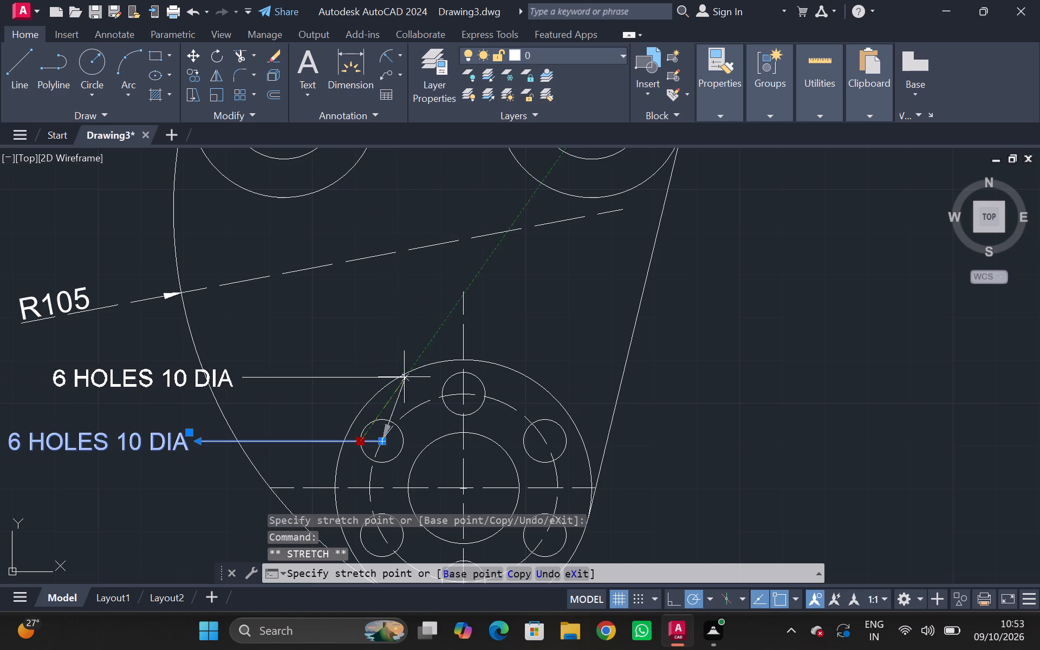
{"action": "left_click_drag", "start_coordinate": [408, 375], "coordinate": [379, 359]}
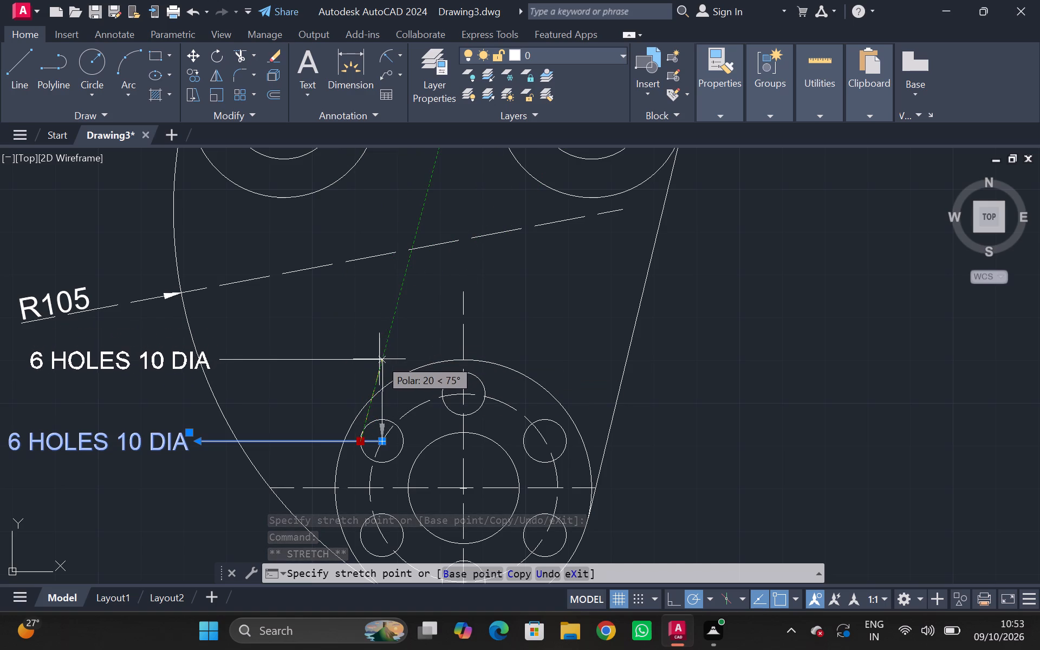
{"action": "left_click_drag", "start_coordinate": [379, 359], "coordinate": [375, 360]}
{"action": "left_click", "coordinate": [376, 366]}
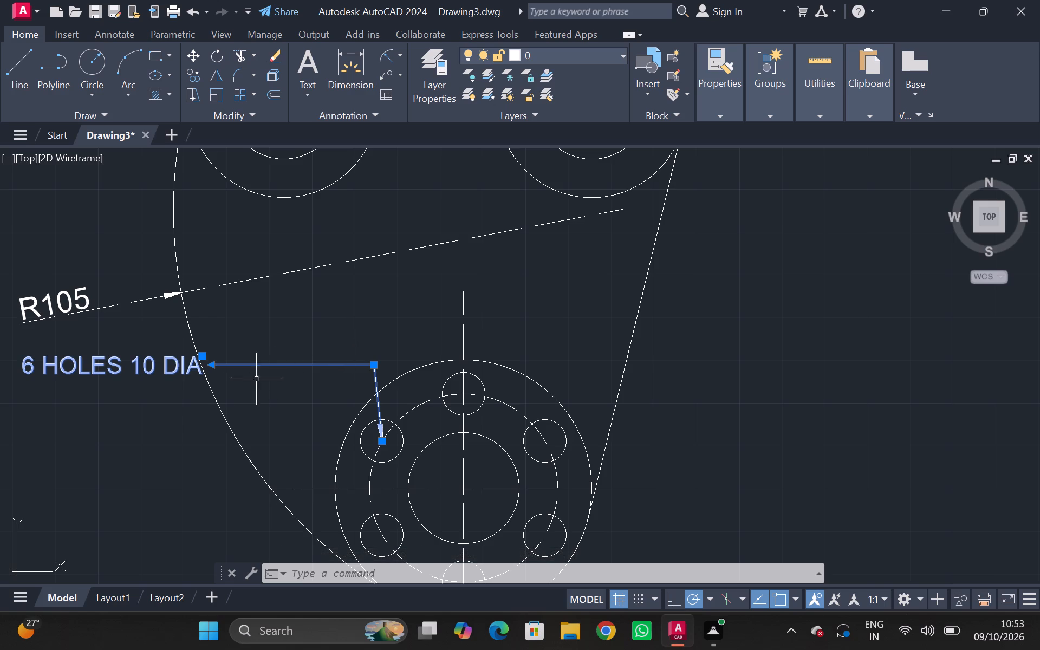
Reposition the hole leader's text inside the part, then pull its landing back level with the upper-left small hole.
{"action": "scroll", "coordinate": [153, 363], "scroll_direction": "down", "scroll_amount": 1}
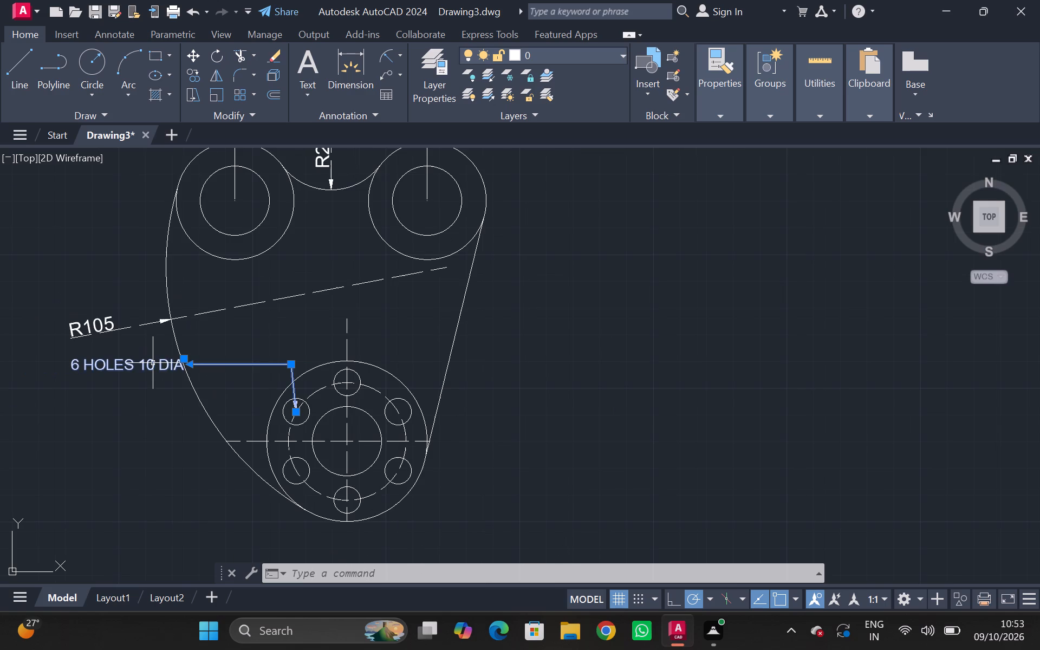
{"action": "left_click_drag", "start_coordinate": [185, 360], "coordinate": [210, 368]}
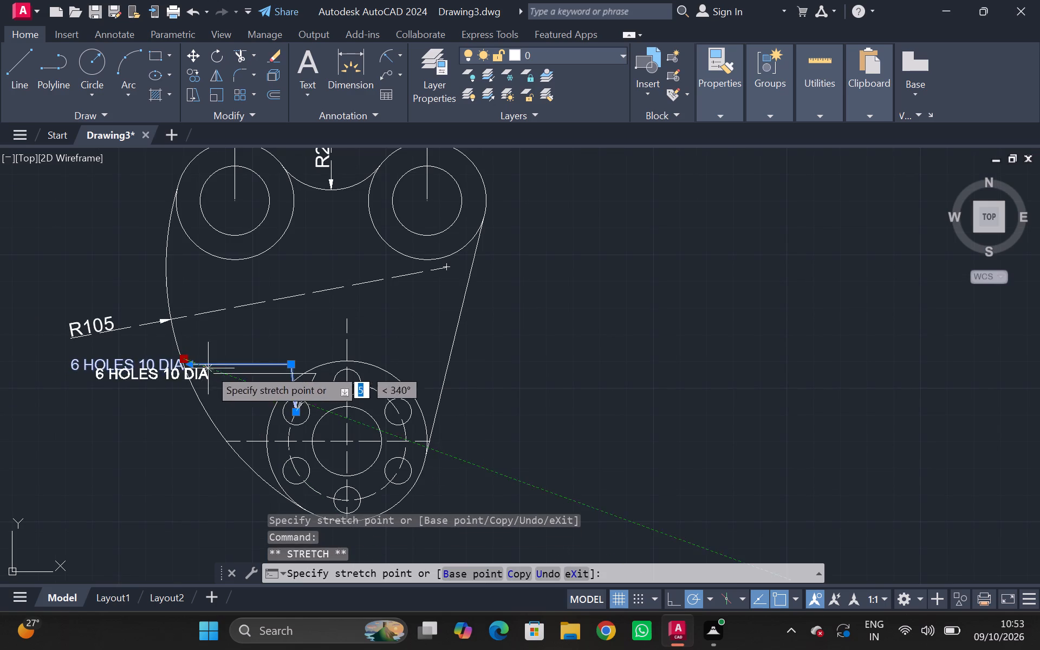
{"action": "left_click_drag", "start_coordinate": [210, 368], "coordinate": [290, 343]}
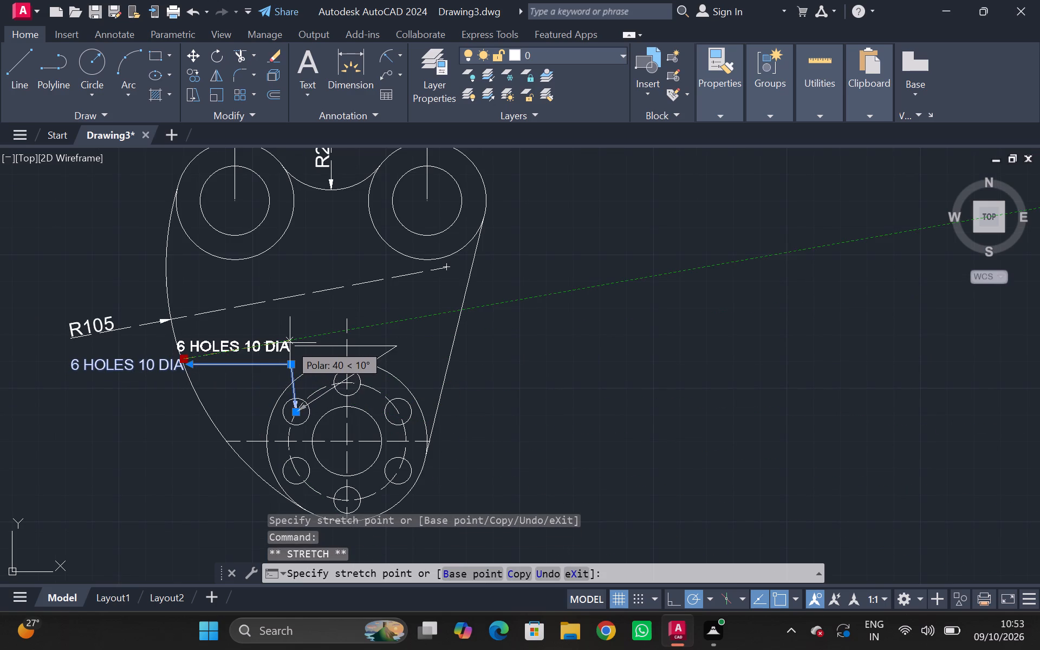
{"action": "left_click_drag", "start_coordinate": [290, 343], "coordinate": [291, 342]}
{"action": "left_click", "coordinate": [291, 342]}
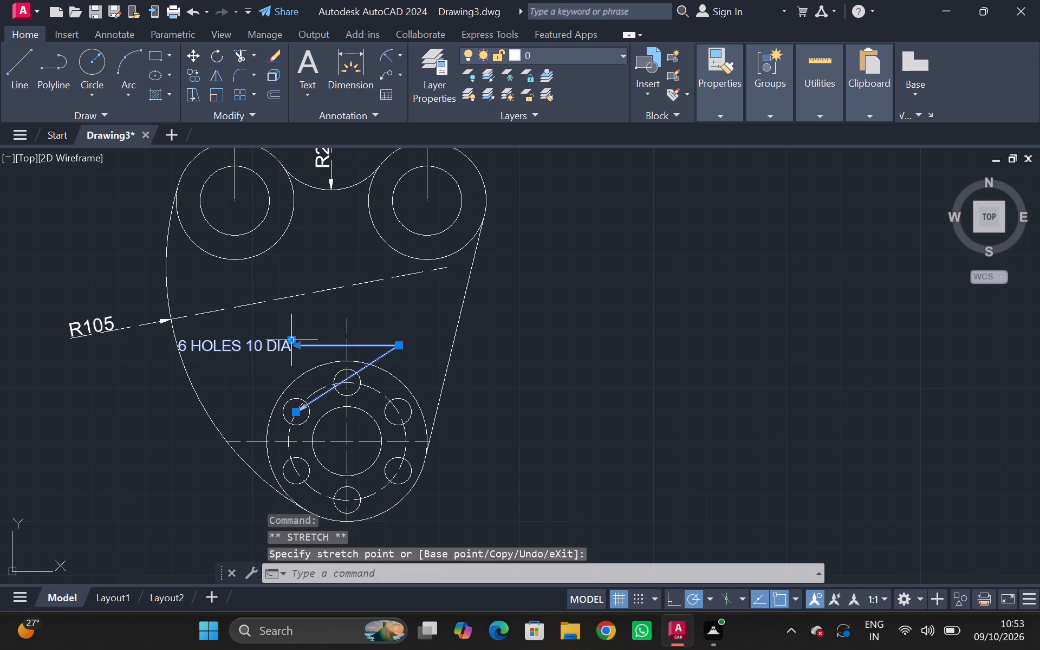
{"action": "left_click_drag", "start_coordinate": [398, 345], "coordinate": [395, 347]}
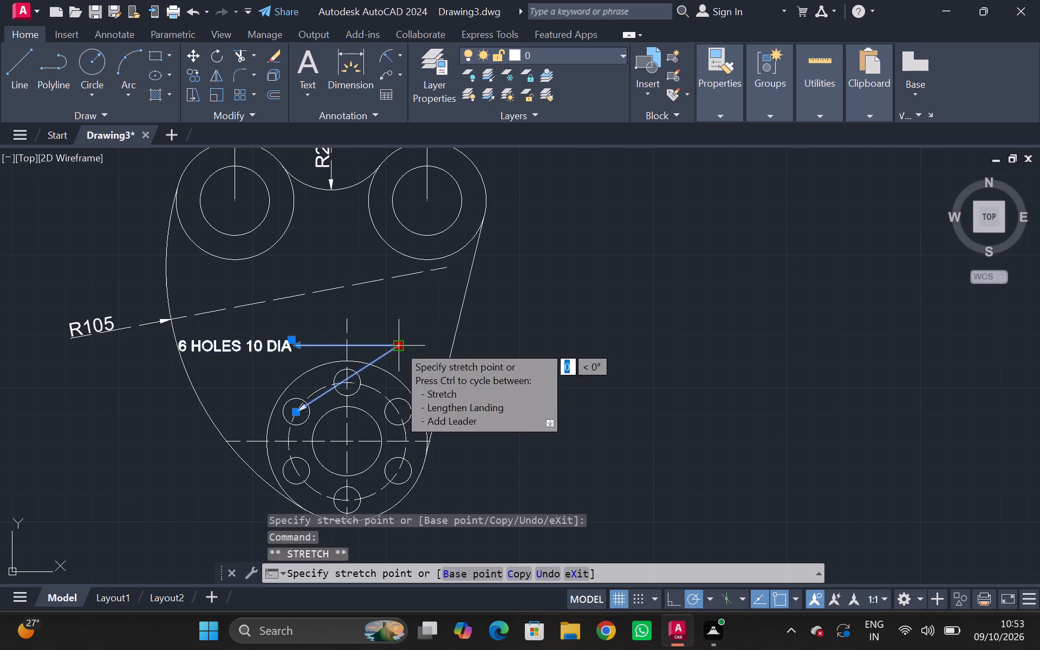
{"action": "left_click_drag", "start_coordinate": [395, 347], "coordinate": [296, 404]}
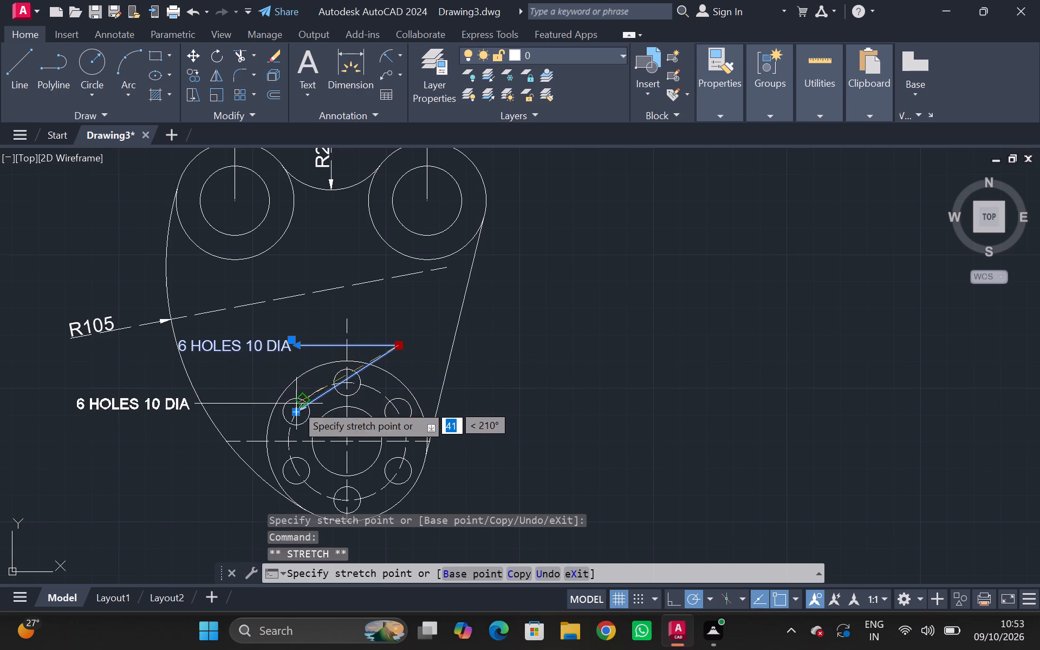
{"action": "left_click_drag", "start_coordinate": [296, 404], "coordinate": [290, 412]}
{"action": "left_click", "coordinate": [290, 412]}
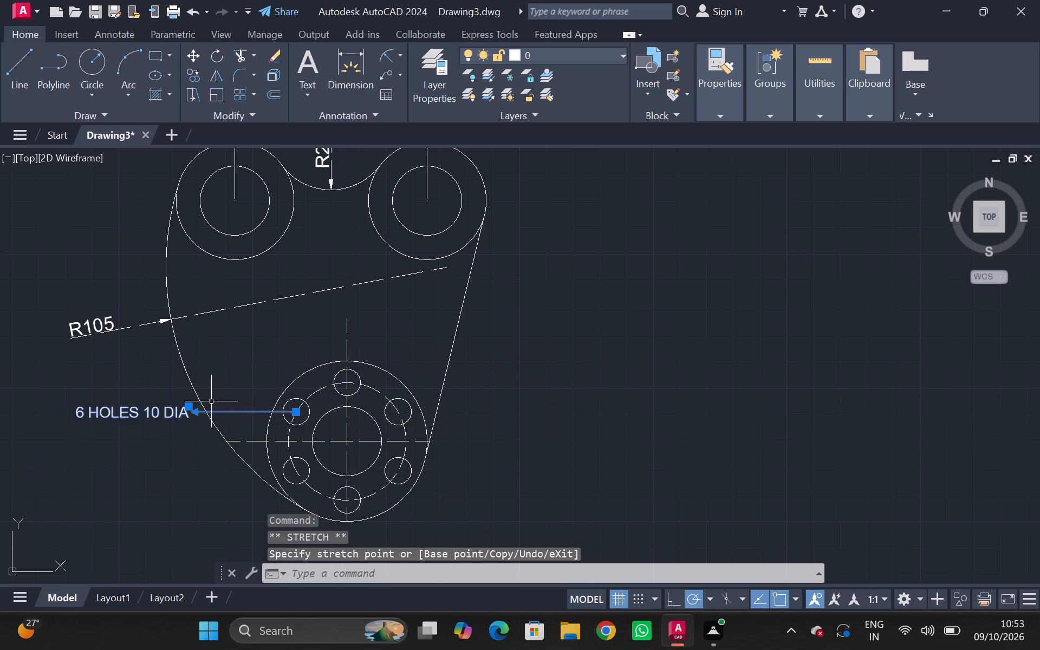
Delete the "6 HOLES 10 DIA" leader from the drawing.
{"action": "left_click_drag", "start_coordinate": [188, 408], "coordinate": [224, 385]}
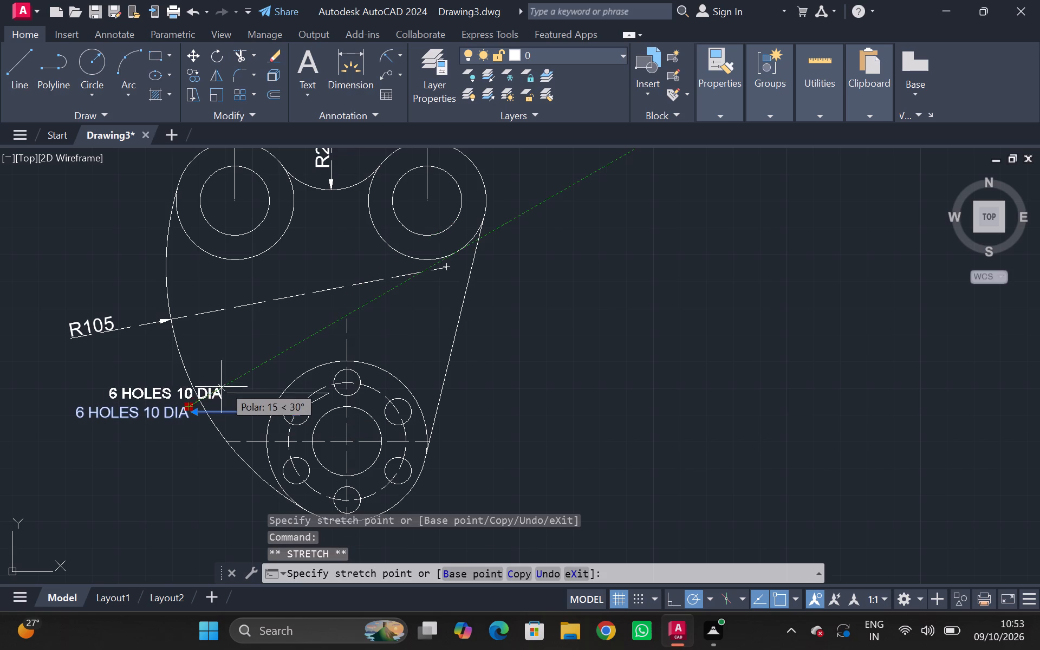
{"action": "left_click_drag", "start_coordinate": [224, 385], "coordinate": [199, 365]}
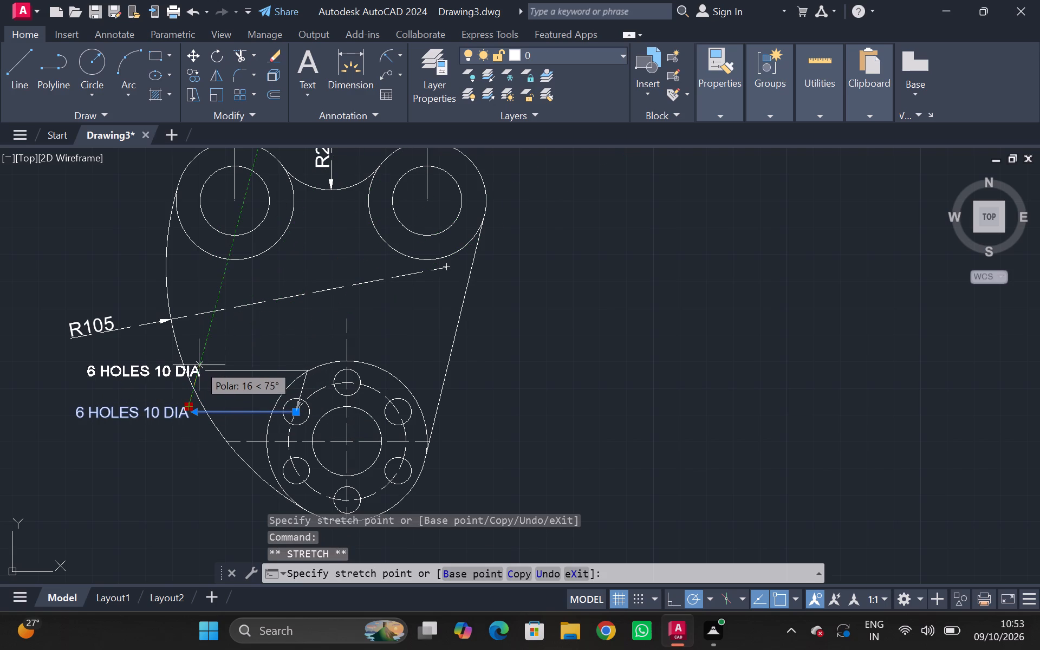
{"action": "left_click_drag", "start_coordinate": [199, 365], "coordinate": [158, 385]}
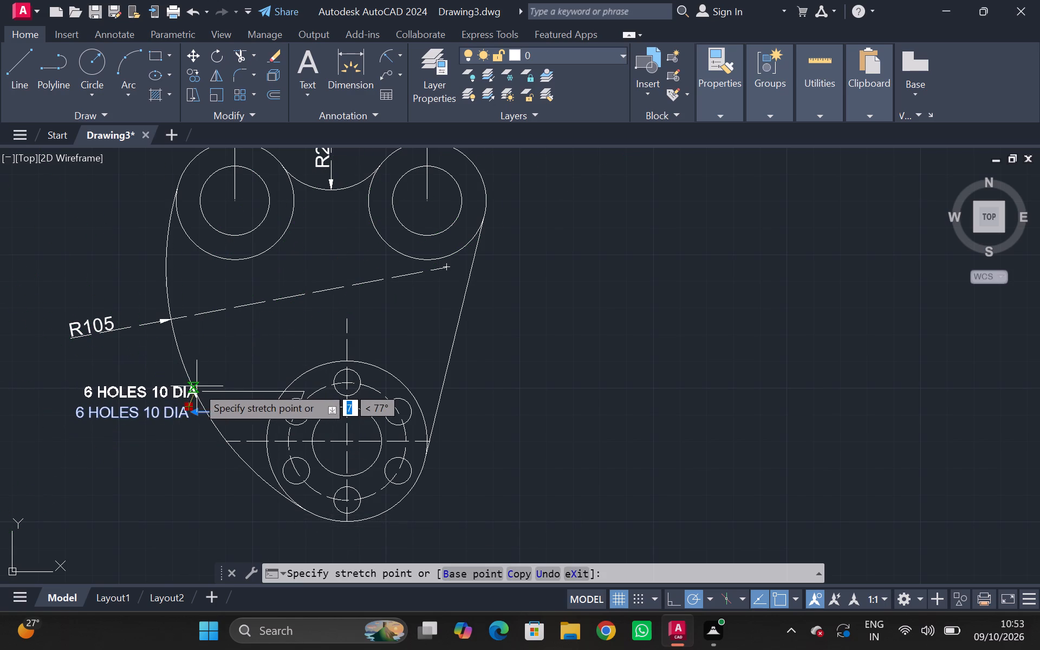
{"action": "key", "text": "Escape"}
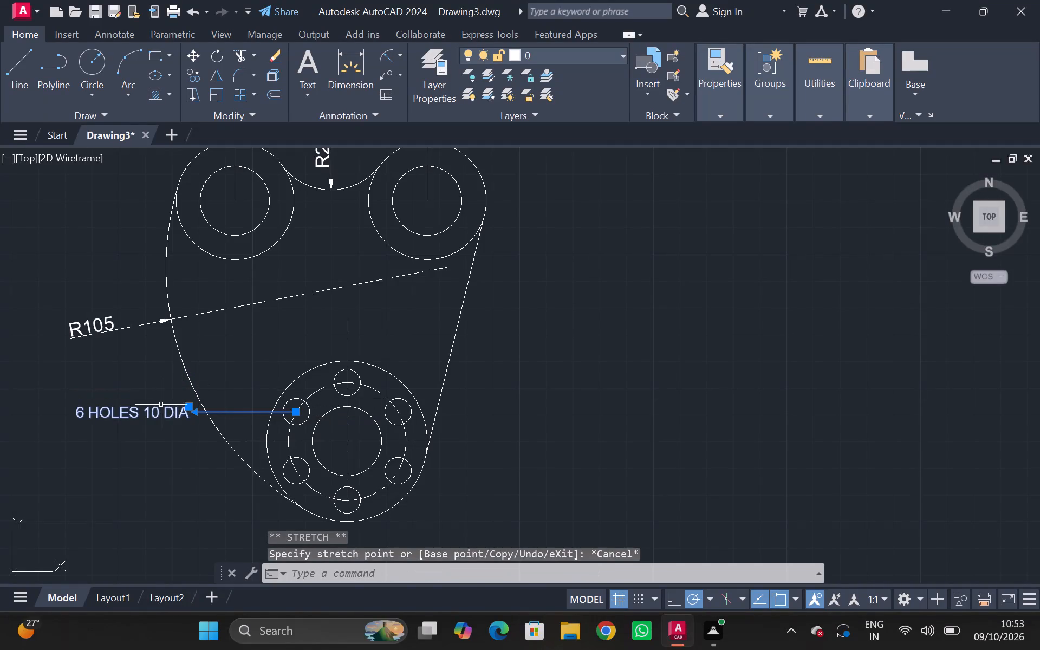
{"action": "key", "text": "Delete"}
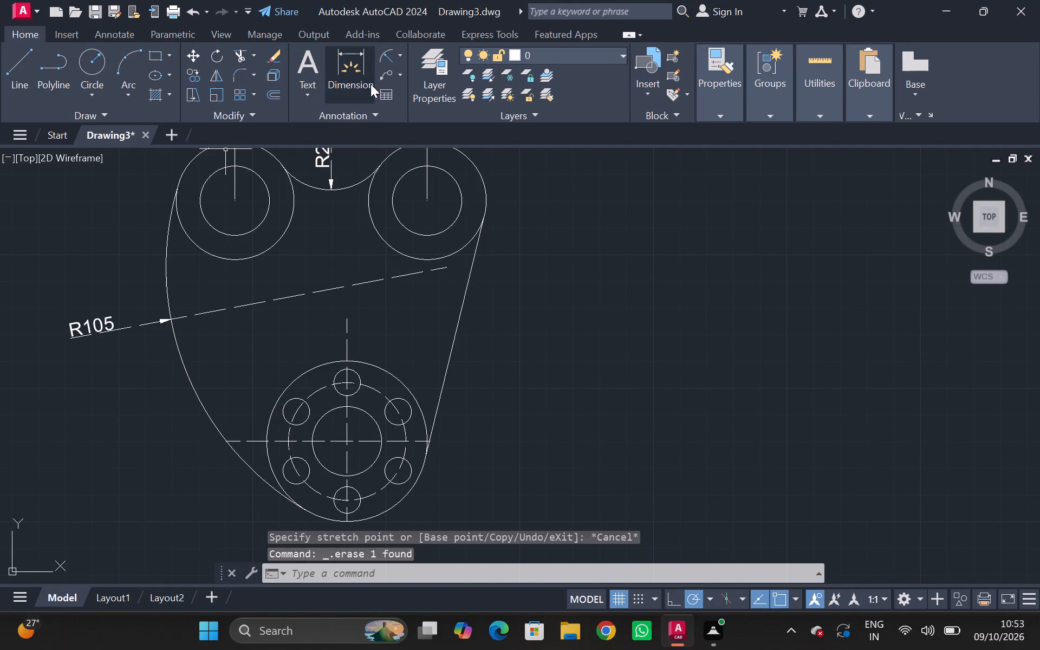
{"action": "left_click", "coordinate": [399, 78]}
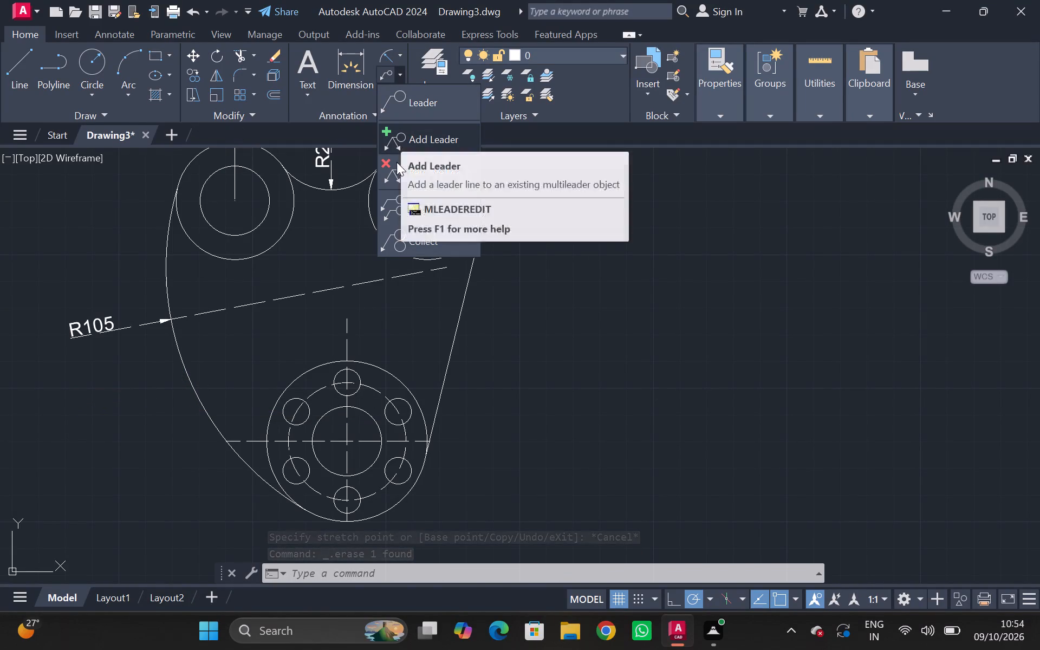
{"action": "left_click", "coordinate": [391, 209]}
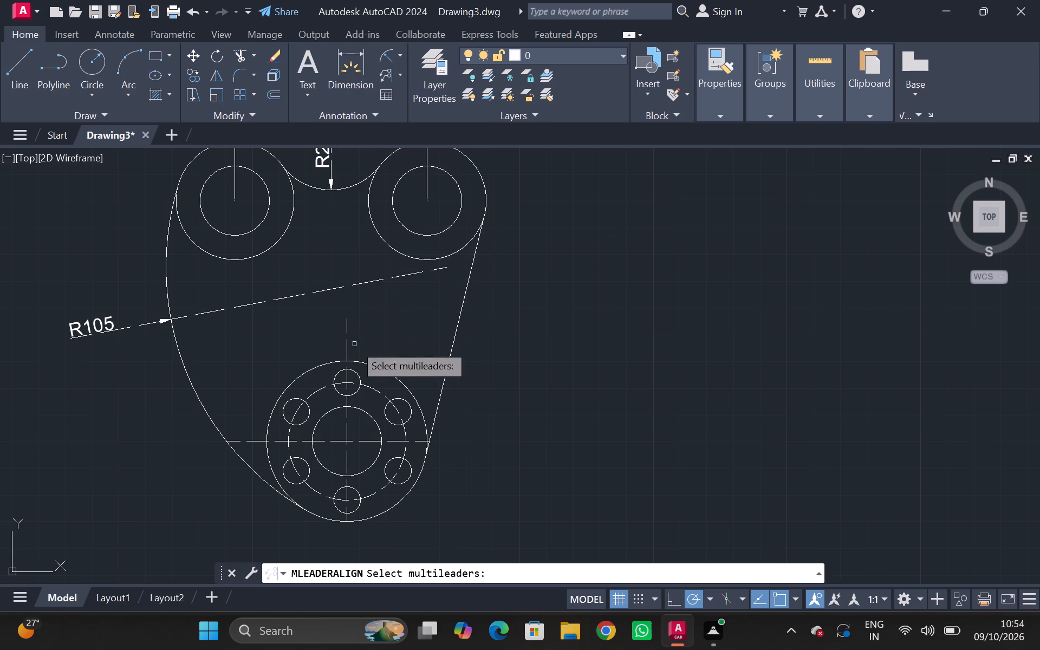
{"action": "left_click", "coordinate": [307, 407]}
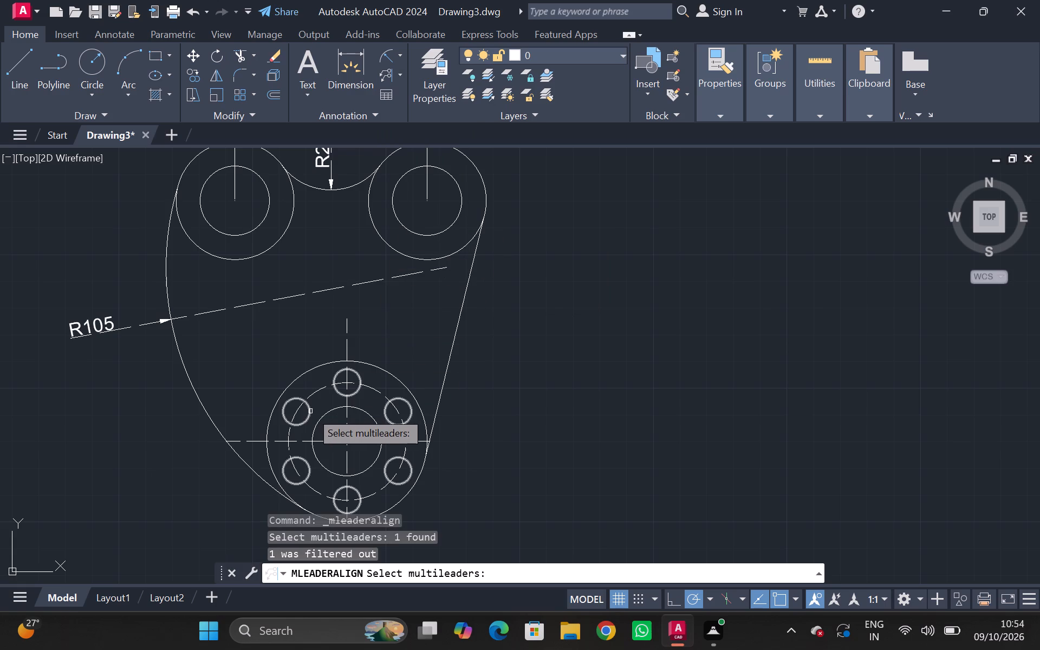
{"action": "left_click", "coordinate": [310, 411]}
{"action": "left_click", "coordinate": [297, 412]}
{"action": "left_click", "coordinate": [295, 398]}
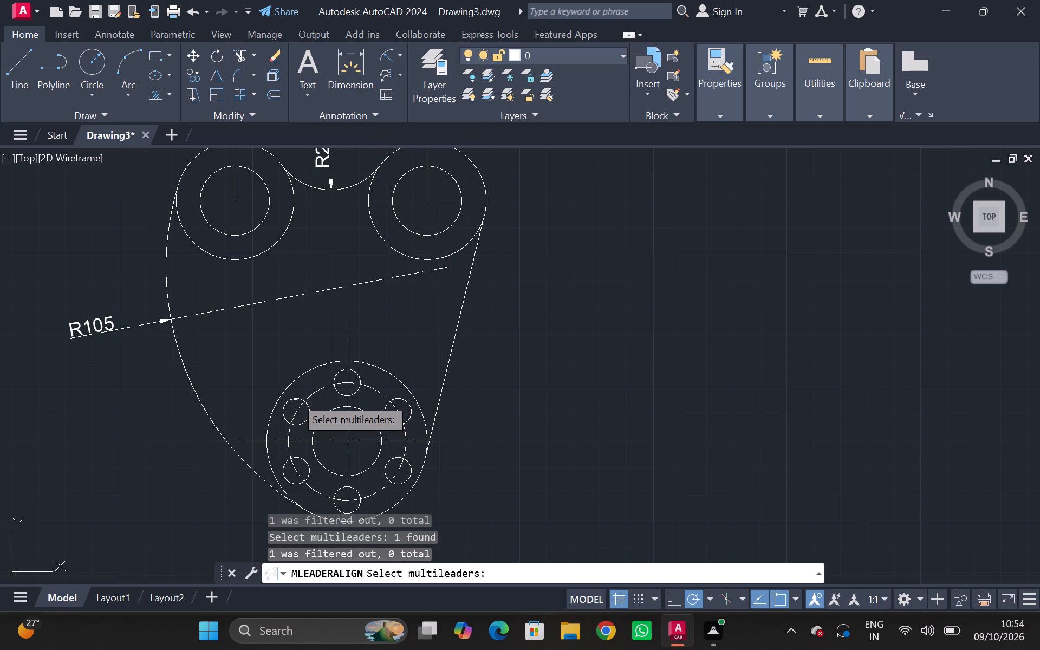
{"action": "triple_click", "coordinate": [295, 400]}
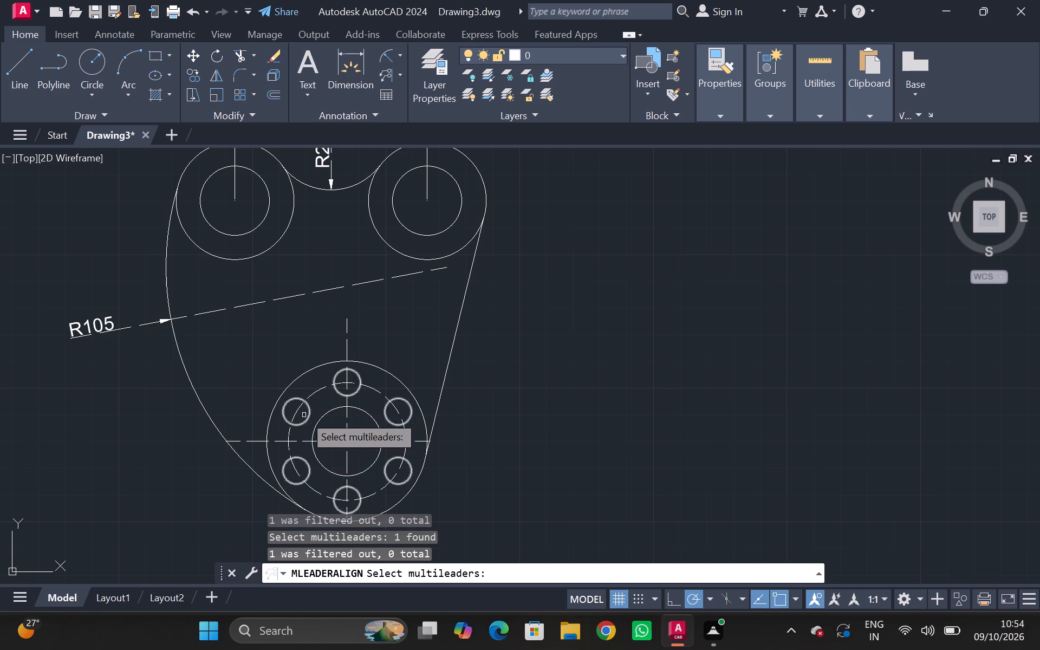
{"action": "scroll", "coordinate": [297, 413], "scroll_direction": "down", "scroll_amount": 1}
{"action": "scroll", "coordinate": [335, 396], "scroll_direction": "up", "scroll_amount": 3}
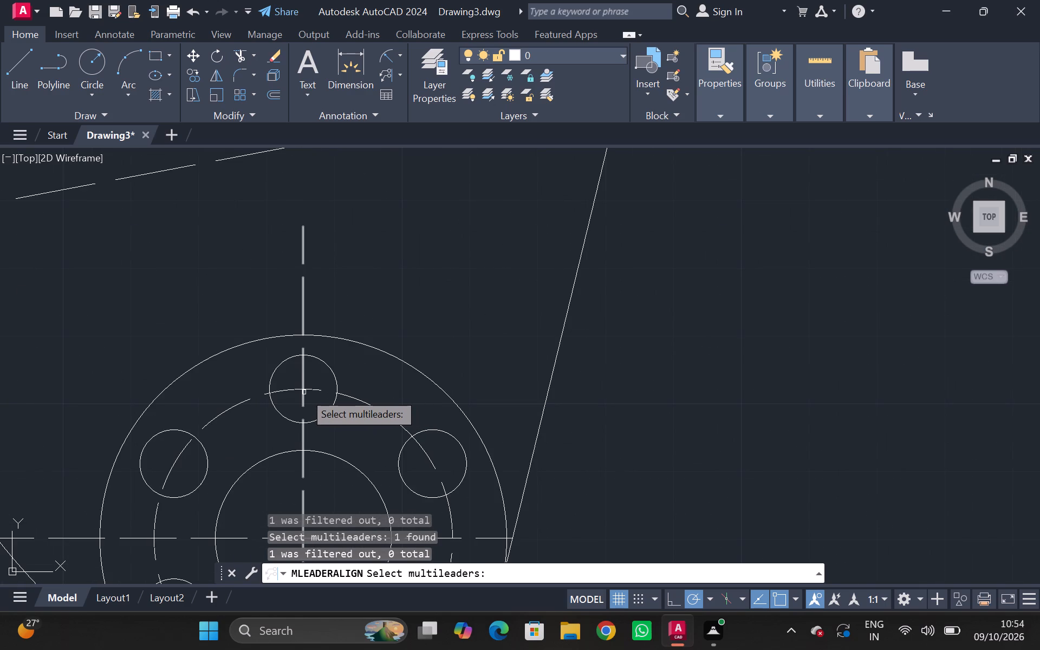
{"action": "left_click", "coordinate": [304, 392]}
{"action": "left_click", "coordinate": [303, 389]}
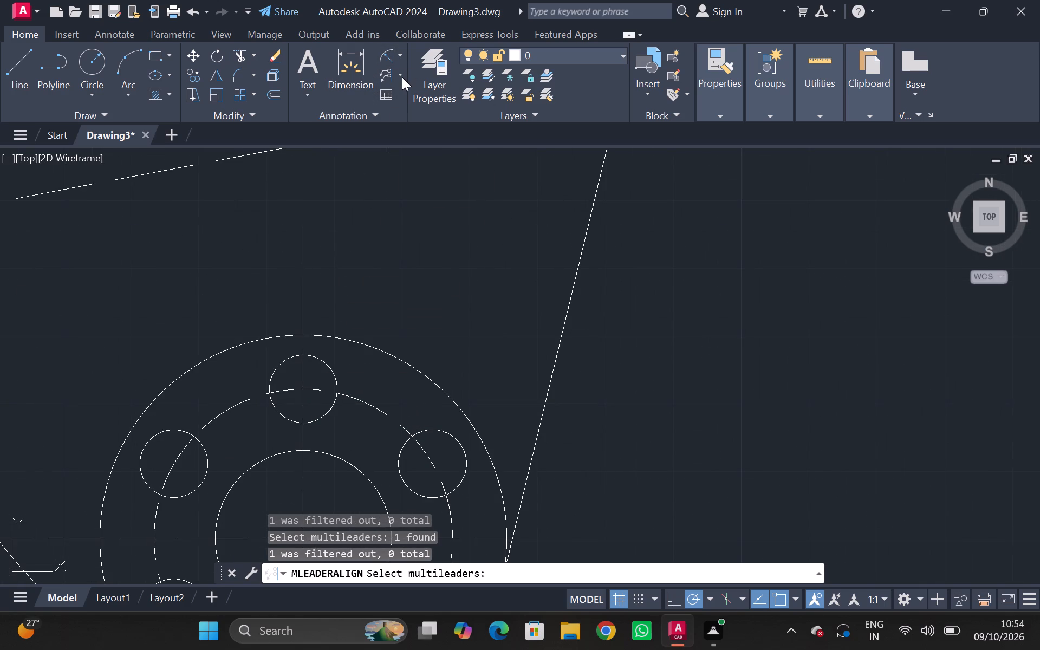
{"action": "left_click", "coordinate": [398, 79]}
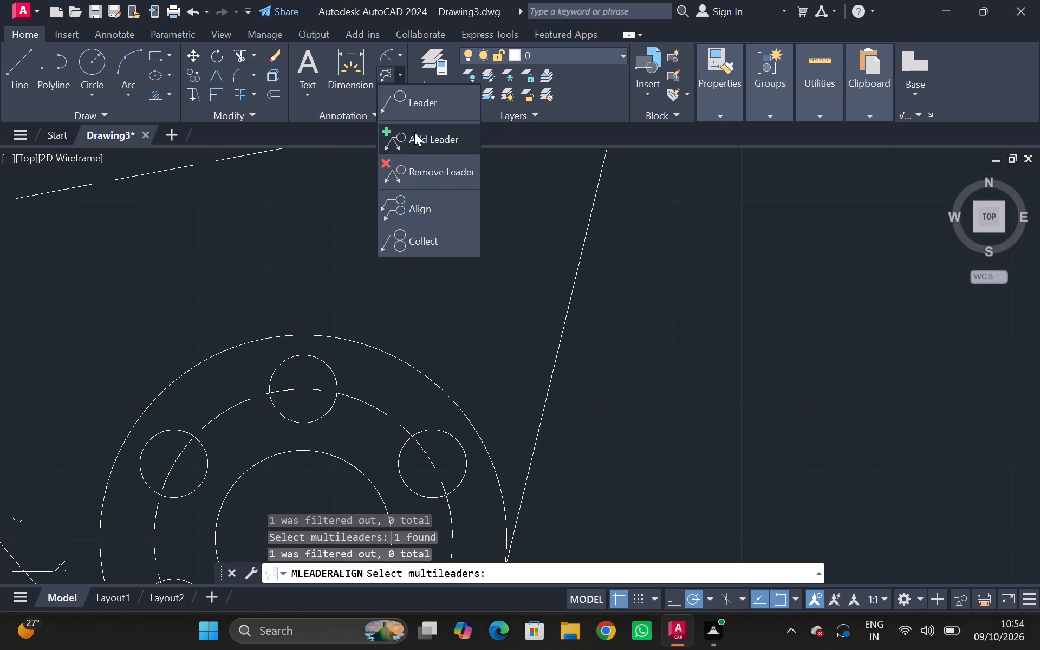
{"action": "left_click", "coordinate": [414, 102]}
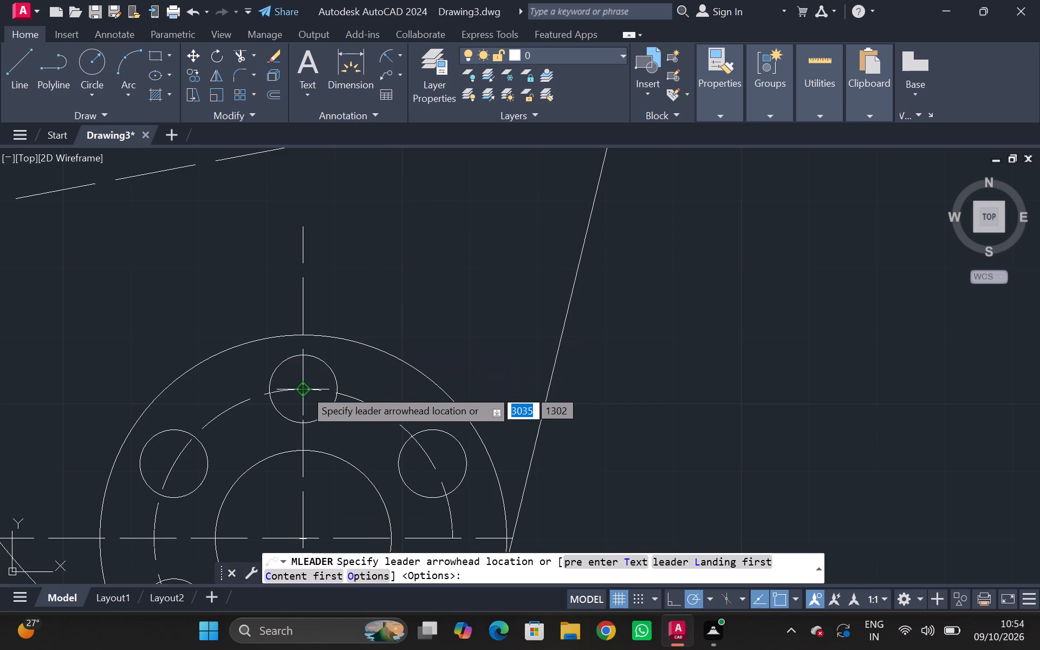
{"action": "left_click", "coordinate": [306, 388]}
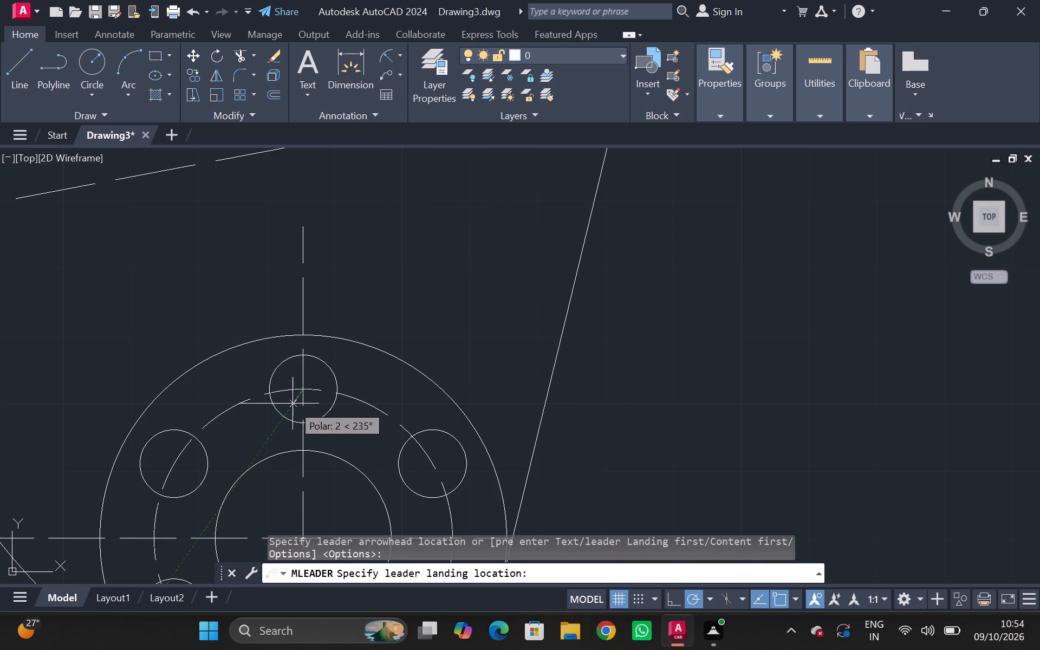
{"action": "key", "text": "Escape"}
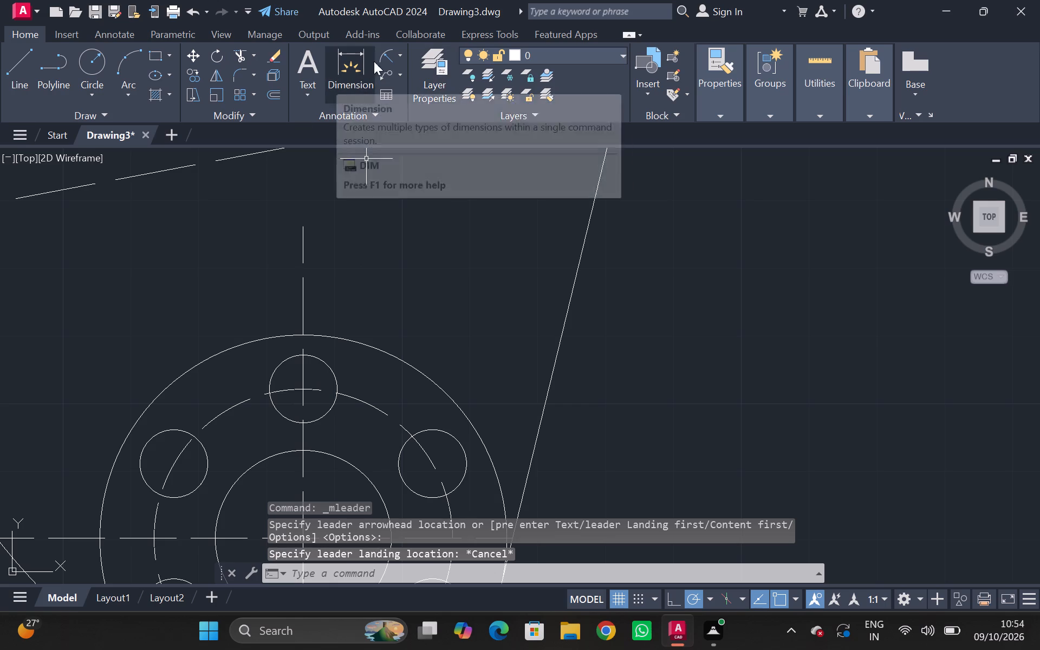
Add a multileader reading "6 HOLES 10 DIA" with text height 3, pointing to the edge of the flange's top small hole.
{"action": "left_click", "coordinate": [387, 74]}
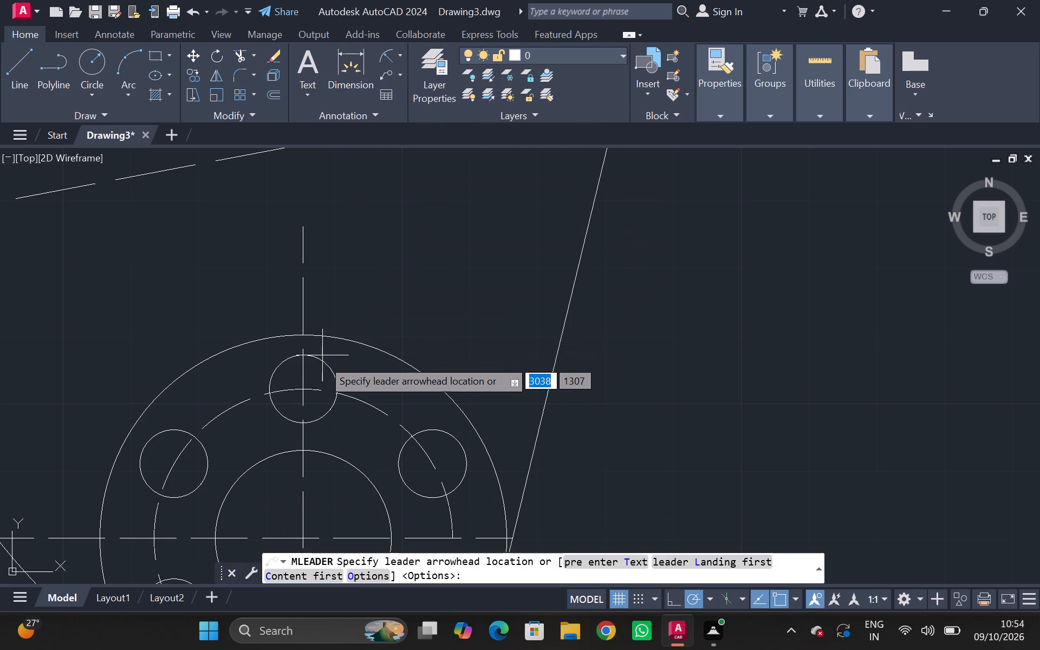
{"action": "left_click", "coordinate": [322, 361]}
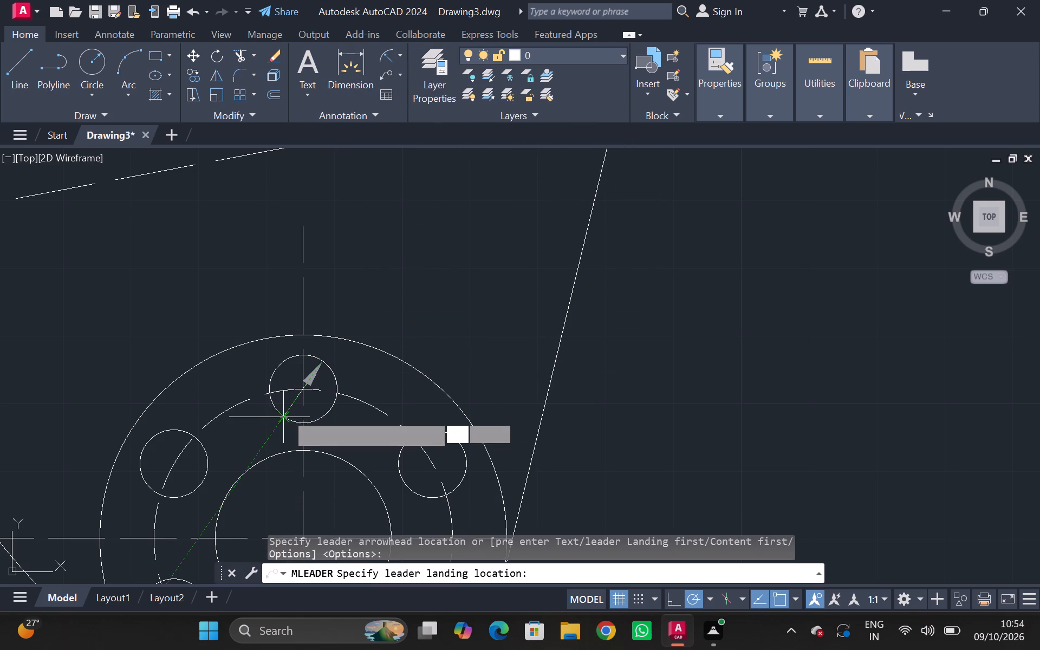
{"action": "left_click", "coordinate": [285, 413]}
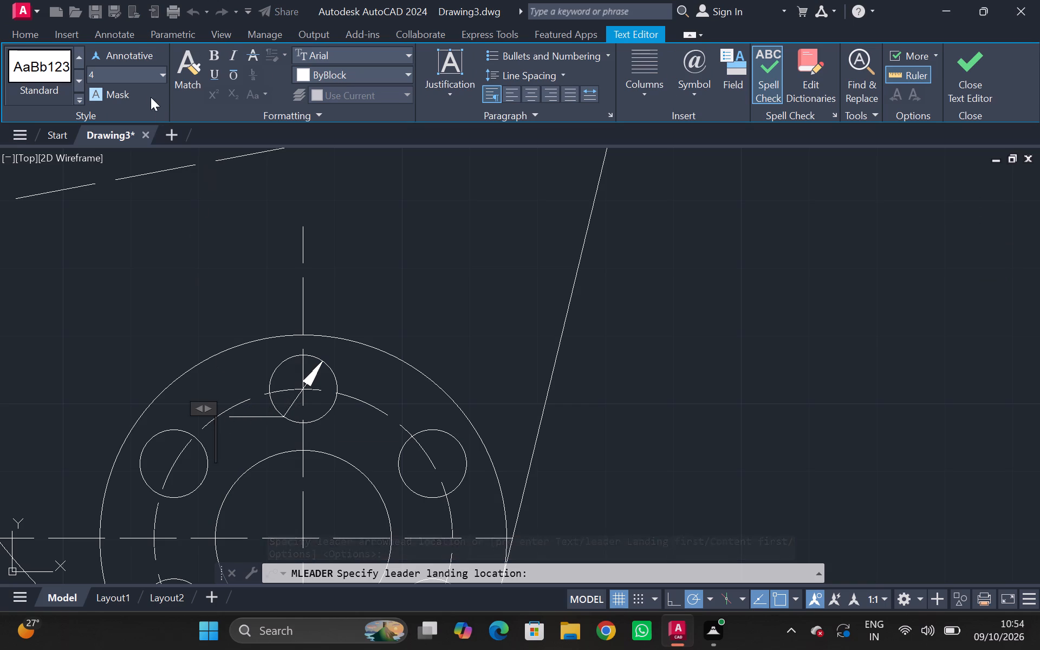
{"action": "left_click", "coordinate": [161, 72]}
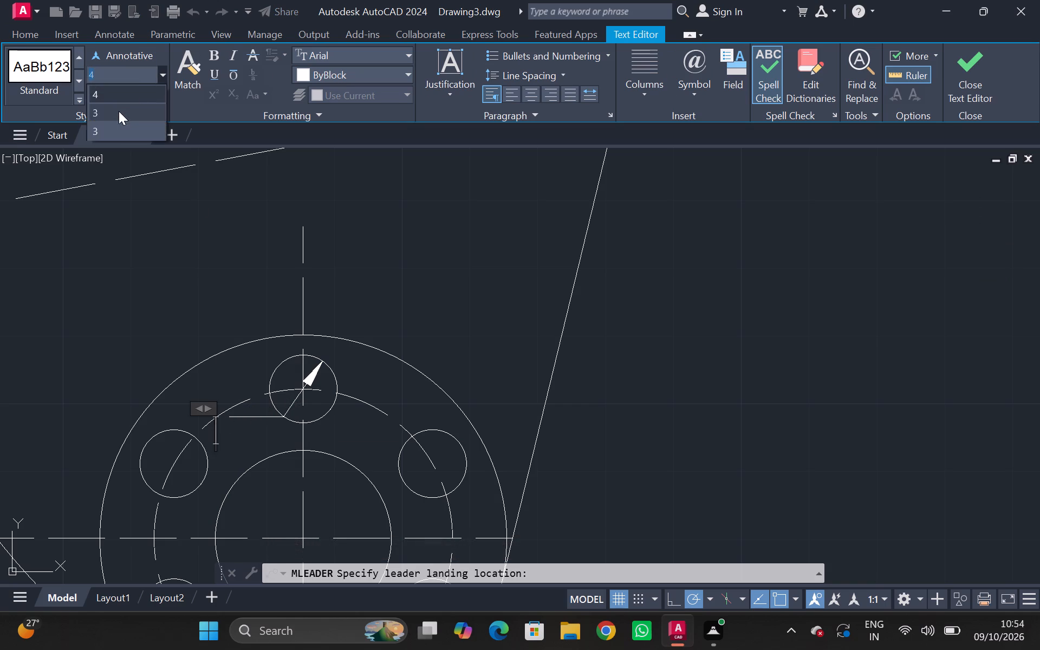
{"action": "left_click", "coordinate": [119, 111]}
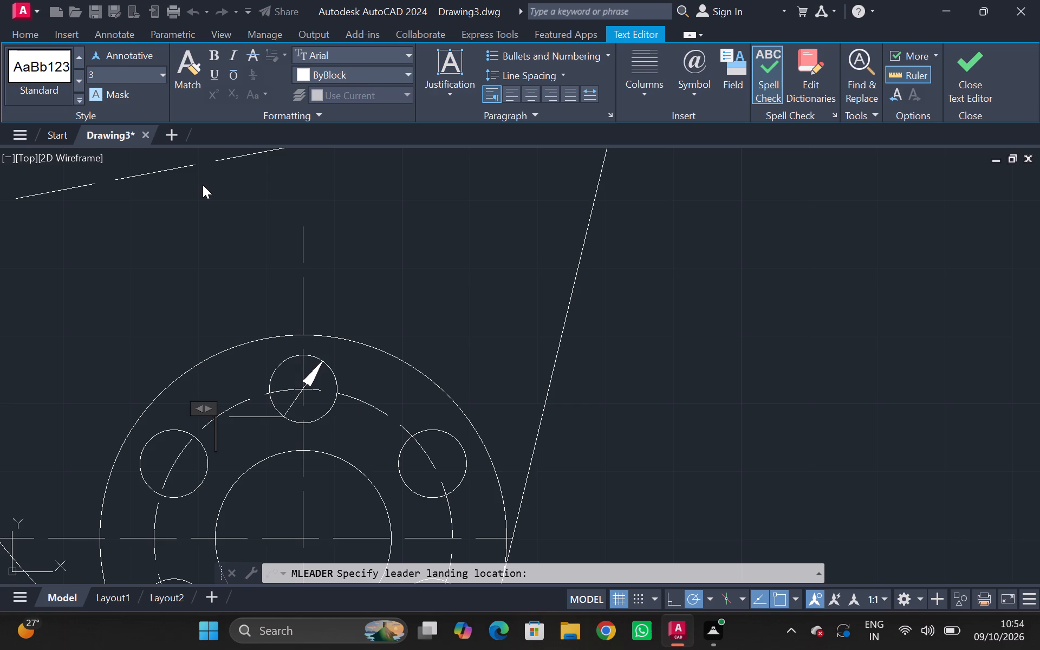
{"action": "key", "text": "6"}
{"action": "key", "text": "space"}
{"action": "type", "text": "HO"}
{"action": "type", "text": "LES"}
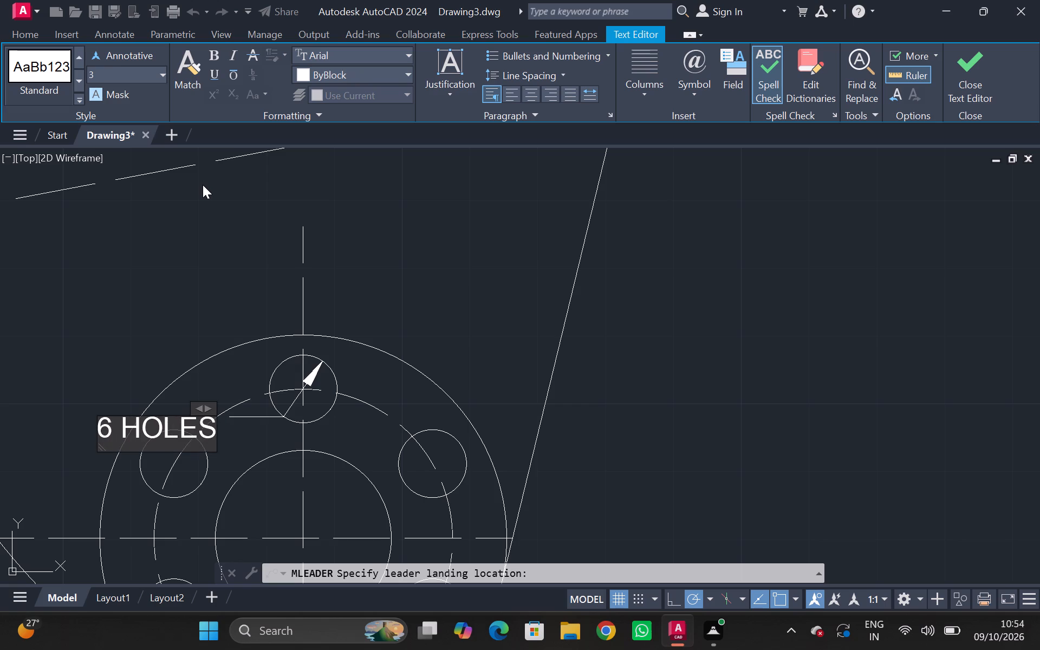
{"action": "key", "text": "space"}
{"action": "type", "text": "10N"}
{"action": "key", "text": "BackSpace"}
{"action": "key", "text": "space"}
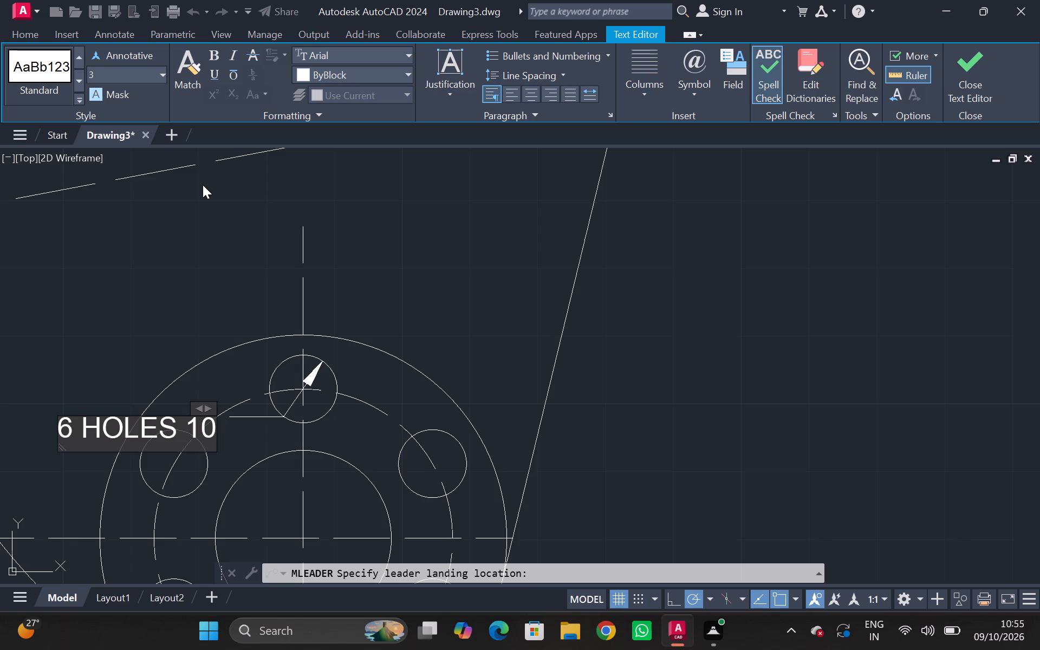
{"action": "type", "text": "DIA"}
{"action": "key", "text": "Return"}
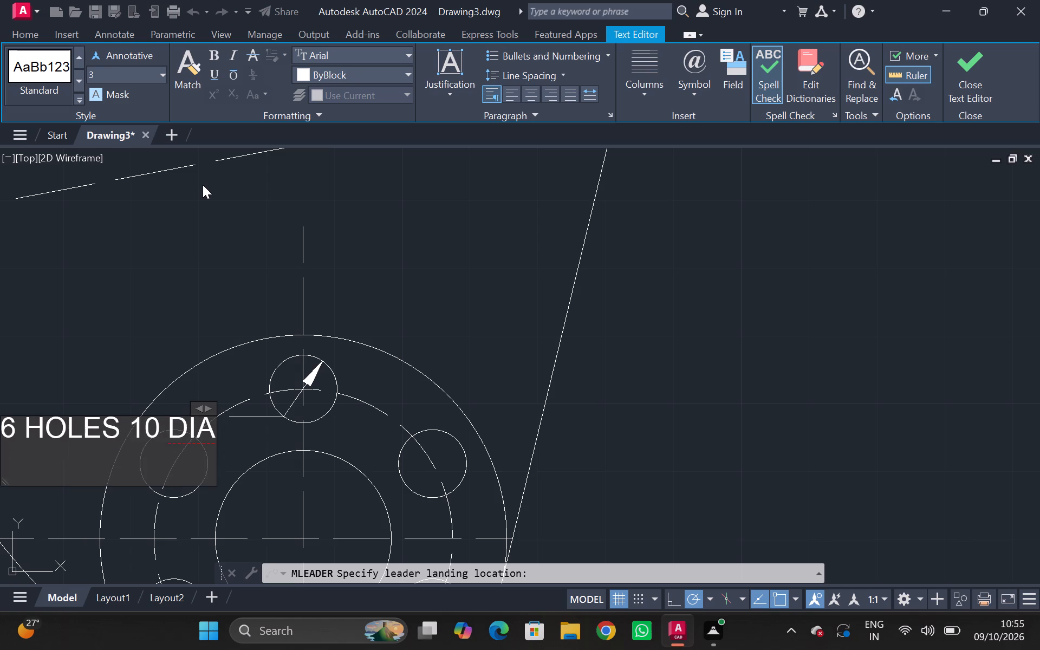
{"action": "left_click", "coordinate": [157, 260]}
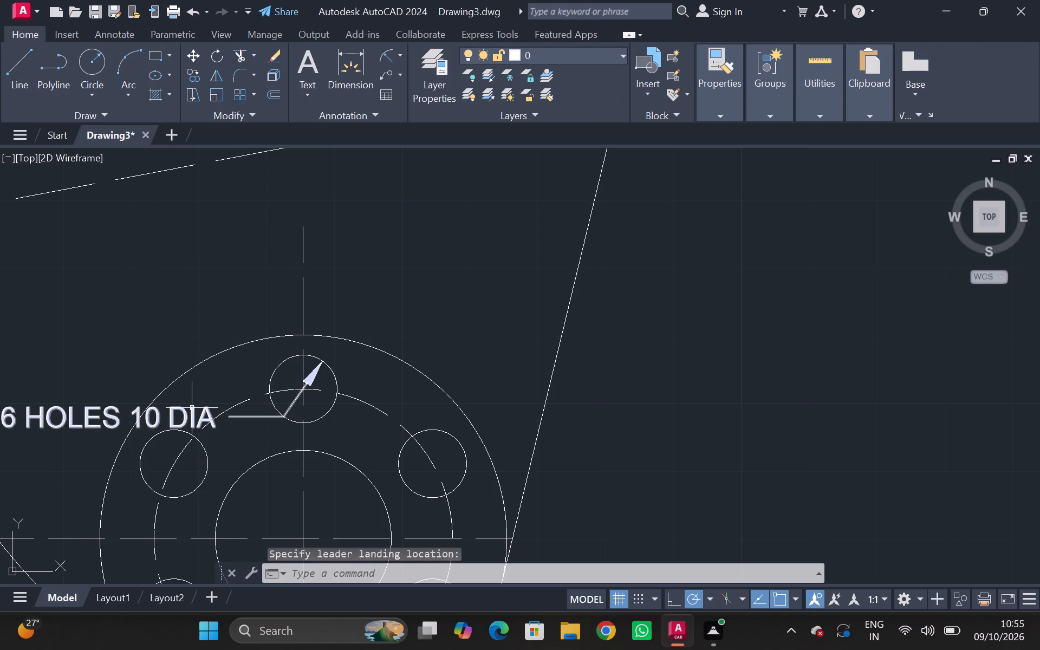
Move the "6 HOLES 10 DIA" leader text above the flange so its landing bends up outside the outer circle.
{"action": "left_click", "coordinate": [190, 412]}
{"action": "right_click", "coordinate": [199, 412]}
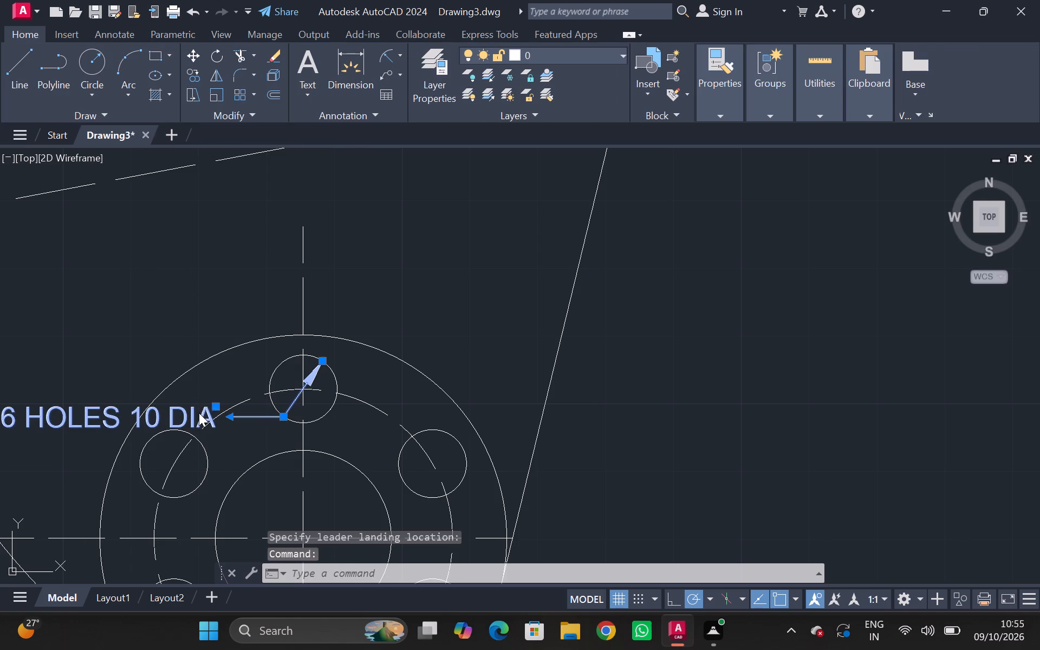
{"action": "left_click", "coordinate": [178, 357]}
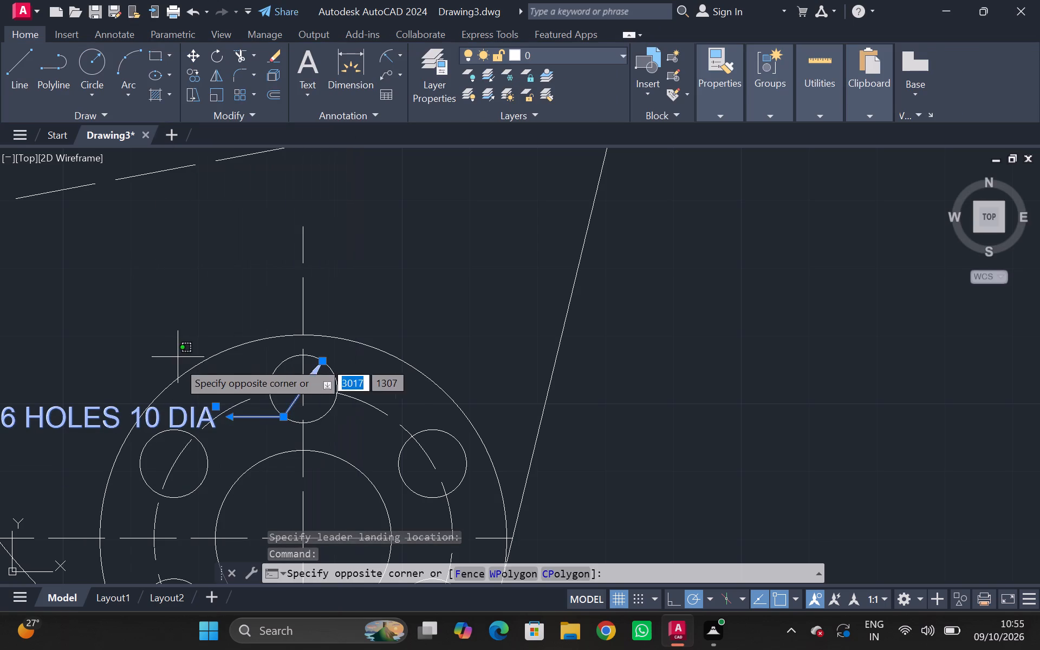
{"action": "left_click", "coordinate": [179, 355]}
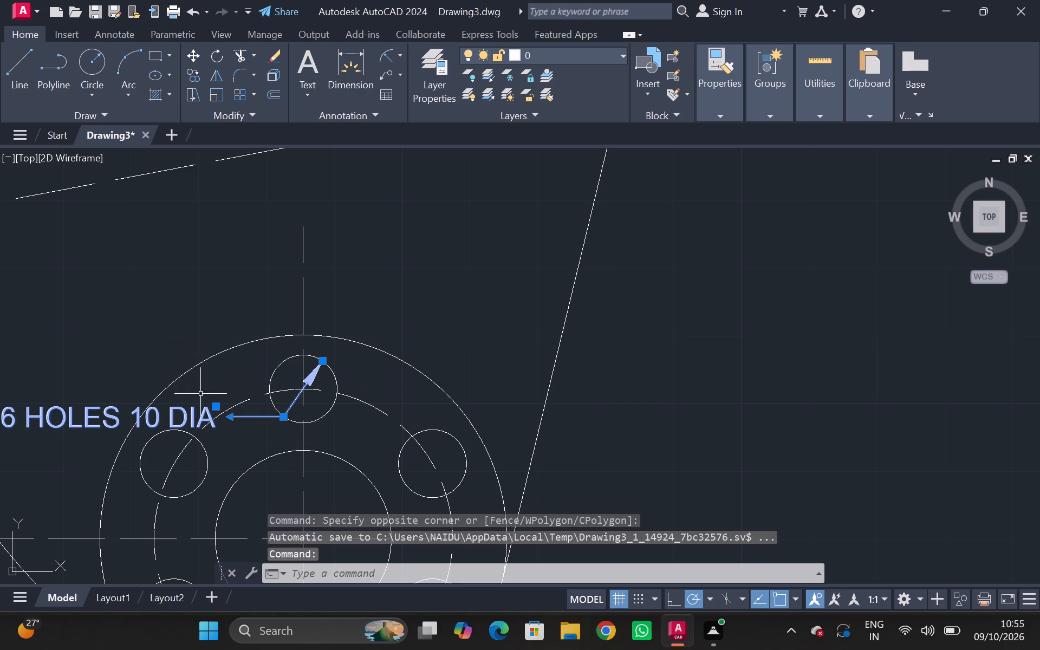
{"action": "left_click_drag", "start_coordinate": [216, 409], "coordinate": [238, 348]}
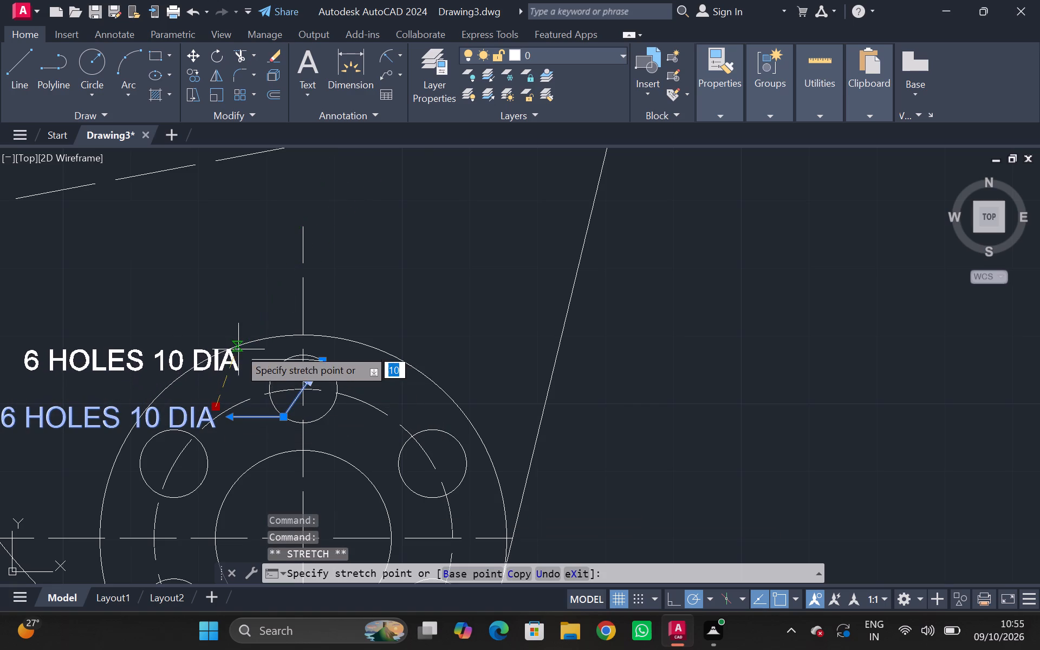
{"action": "left_click_drag", "start_coordinate": [238, 348], "coordinate": [209, 391]}
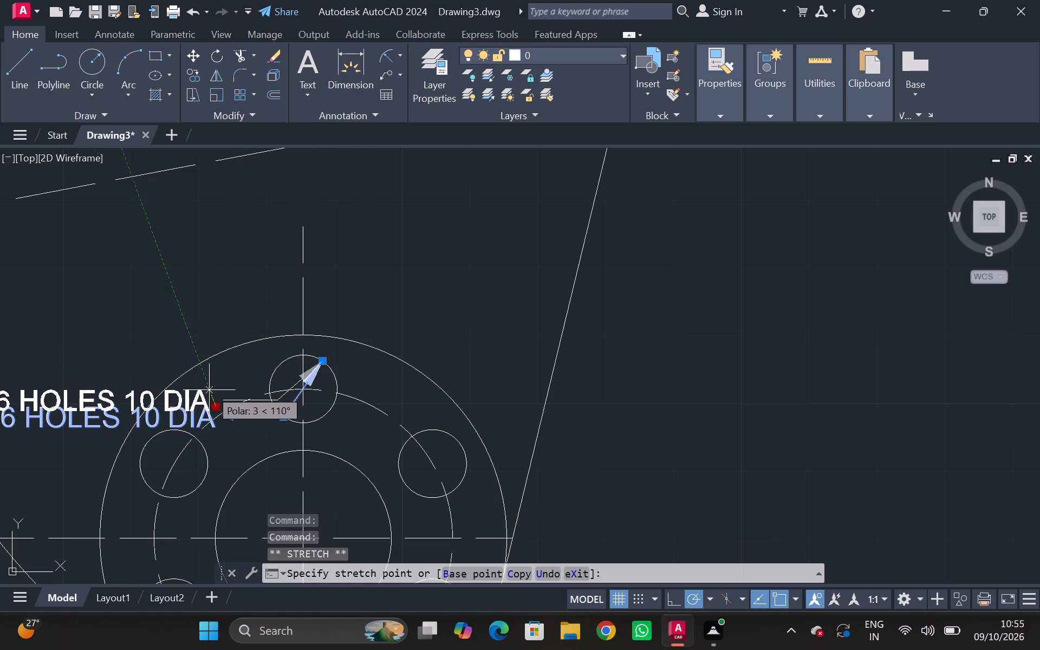
{"action": "left_click_drag", "start_coordinate": [209, 391], "coordinate": [219, 407]}
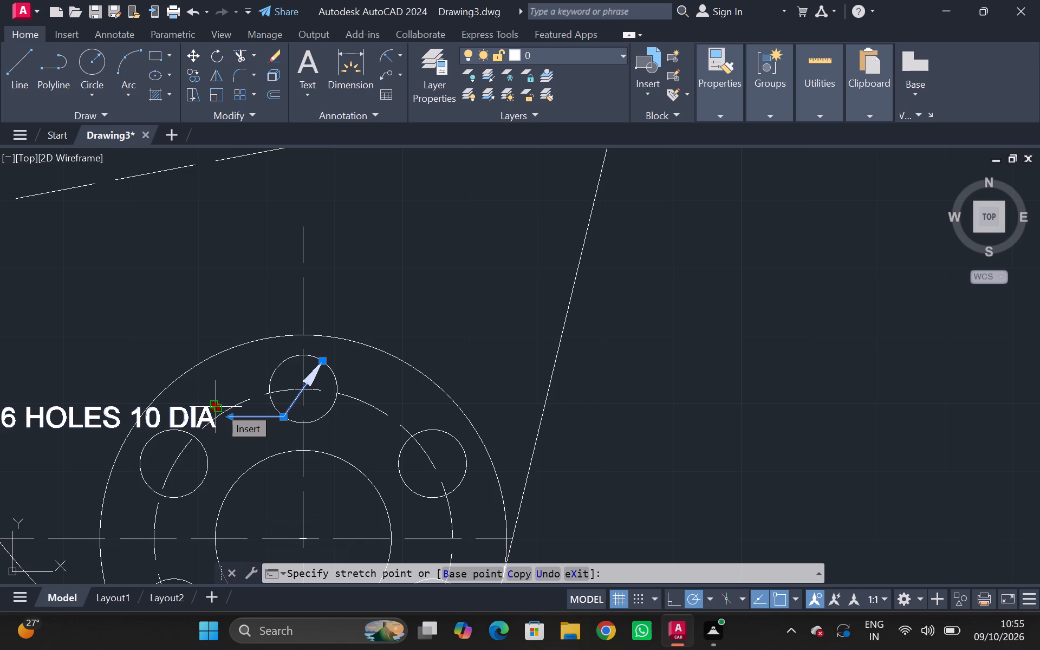
{"action": "left_click_drag", "start_coordinate": [219, 407], "coordinate": [280, 361]}
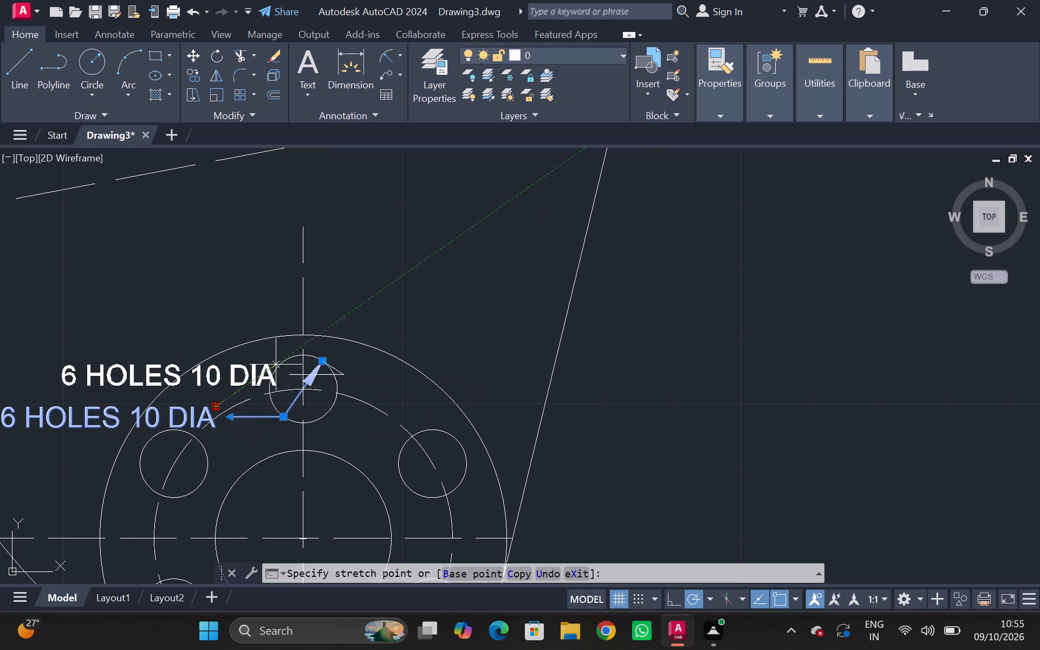
{"action": "left_click_drag", "start_coordinate": [280, 361], "coordinate": [342, 258]}
{"action": "left_click", "coordinate": [338, 257]}
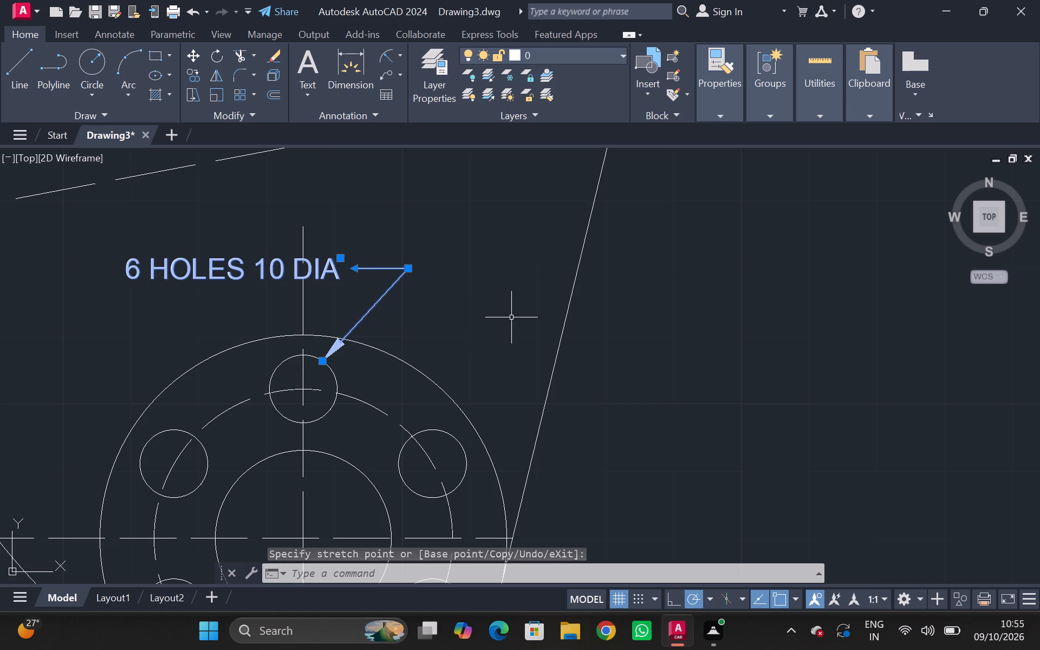
{"action": "left_click_drag", "start_coordinate": [470, 330], "coordinate": [461, 340]}
{"action": "left_click", "coordinate": [459, 340]}
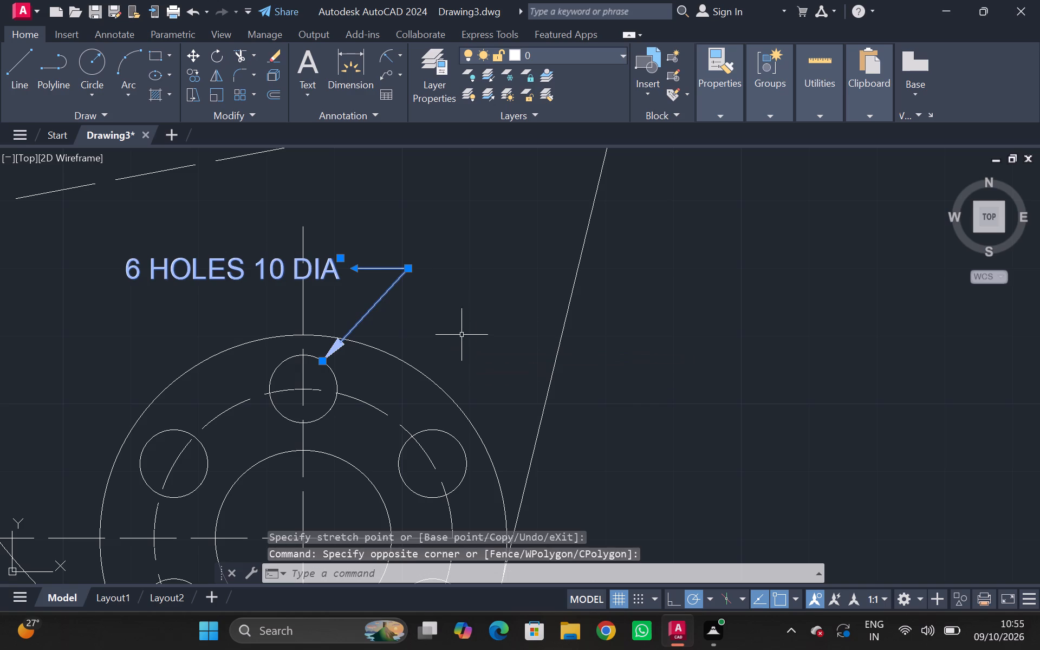
{"action": "key", "text": "Escape"}
Examine the hole note's placement and size against the flange and the rest of the part.
{"action": "scroll", "coordinate": [443, 341], "scroll_direction": "down", "scroll_amount": 2}
{"action": "scroll", "coordinate": [445, 341], "scroll_direction": "up", "scroll_amount": 3}
{"action": "scroll", "coordinate": [451, 341], "scroll_direction": "down", "scroll_amount": 3}
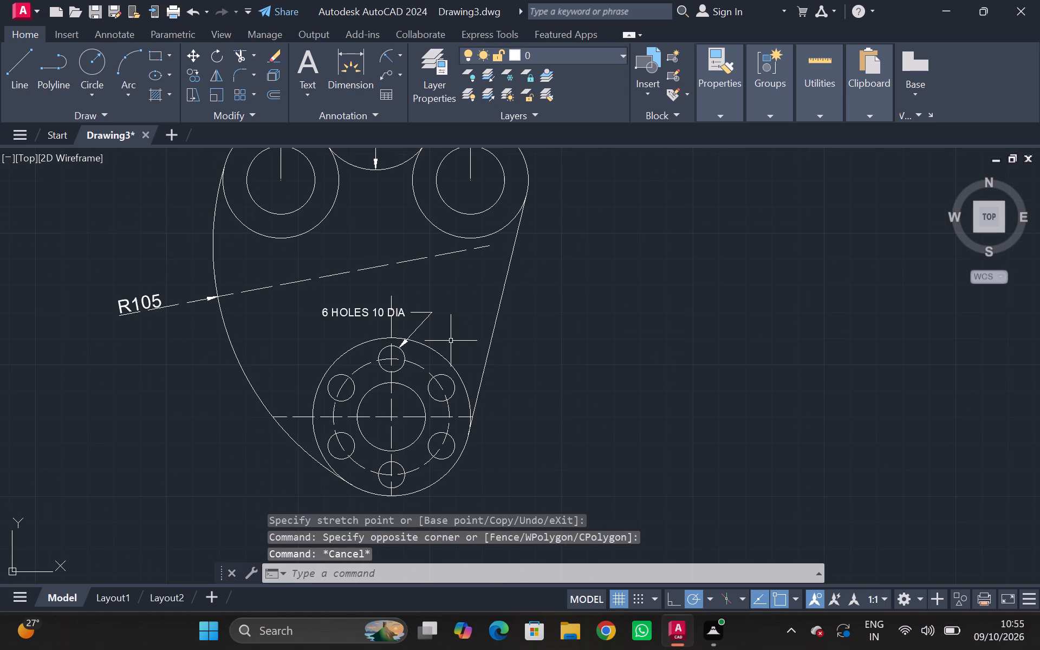
{"action": "scroll", "coordinate": [451, 341], "scroll_direction": "down", "scroll_amount": 1}
{"action": "scroll", "coordinate": [424, 333], "scroll_direction": "up", "scroll_amount": 3}
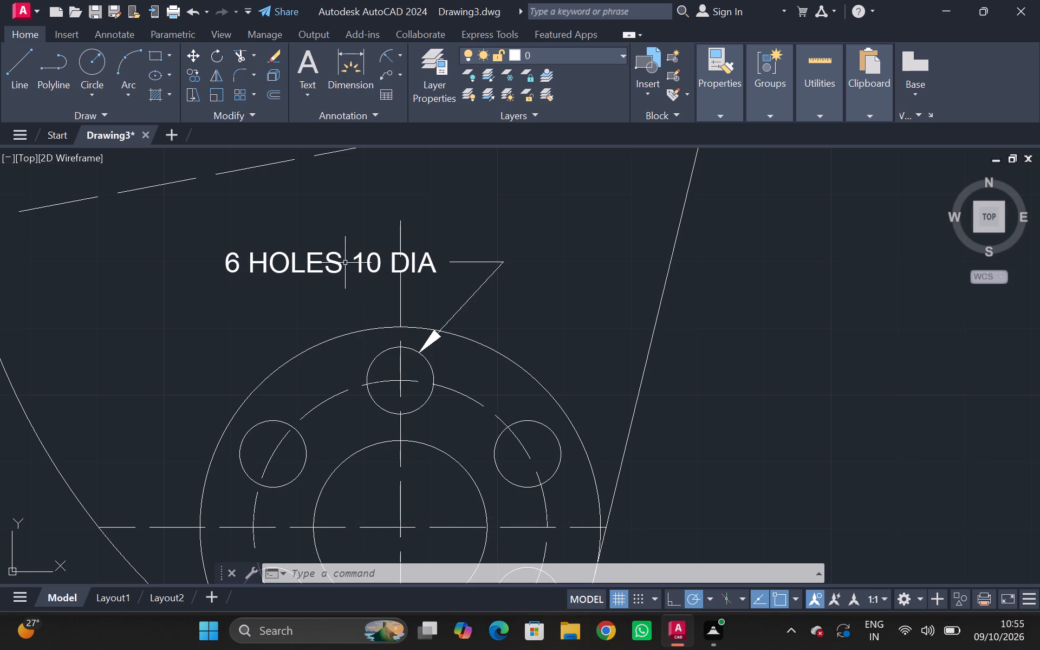
{"action": "scroll", "coordinate": [344, 245], "scroll_direction": "up", "scroll_amount": 1}
{"action": "scroll", "coordinate": [344, 245], "scroll_direction": "down", "scroll_amount": 3}
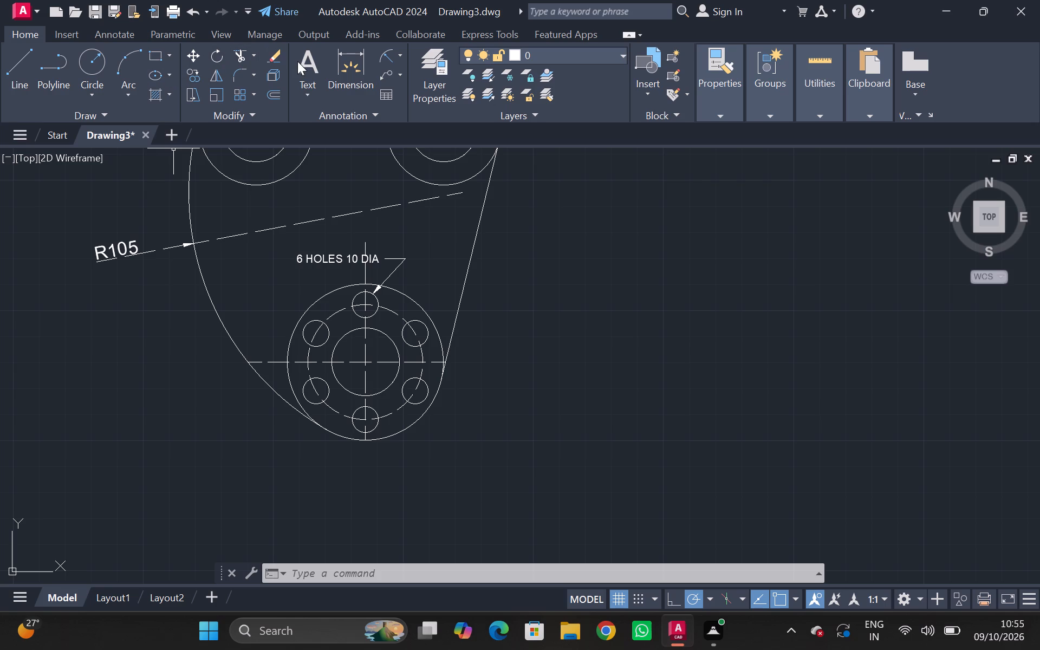
Add a diameter dimension to the flange's outer circle, placing its text outside the flange at the lower left.
{"action": "left_click", "coordinate": [396, 55]}
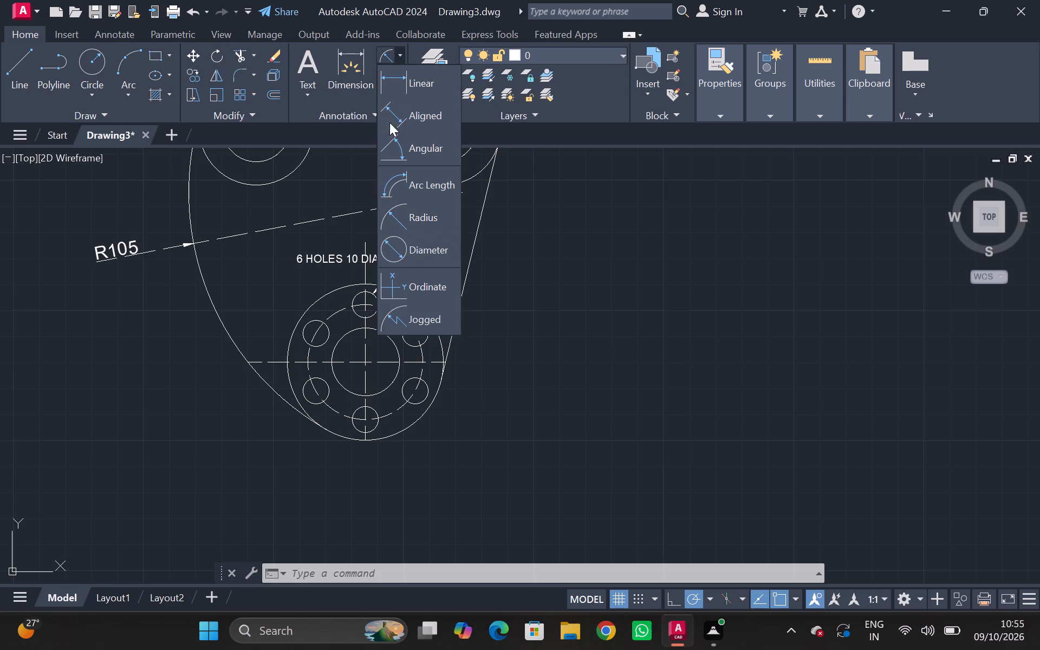
{"action": "left_click", "coordinate": [418, 255]}
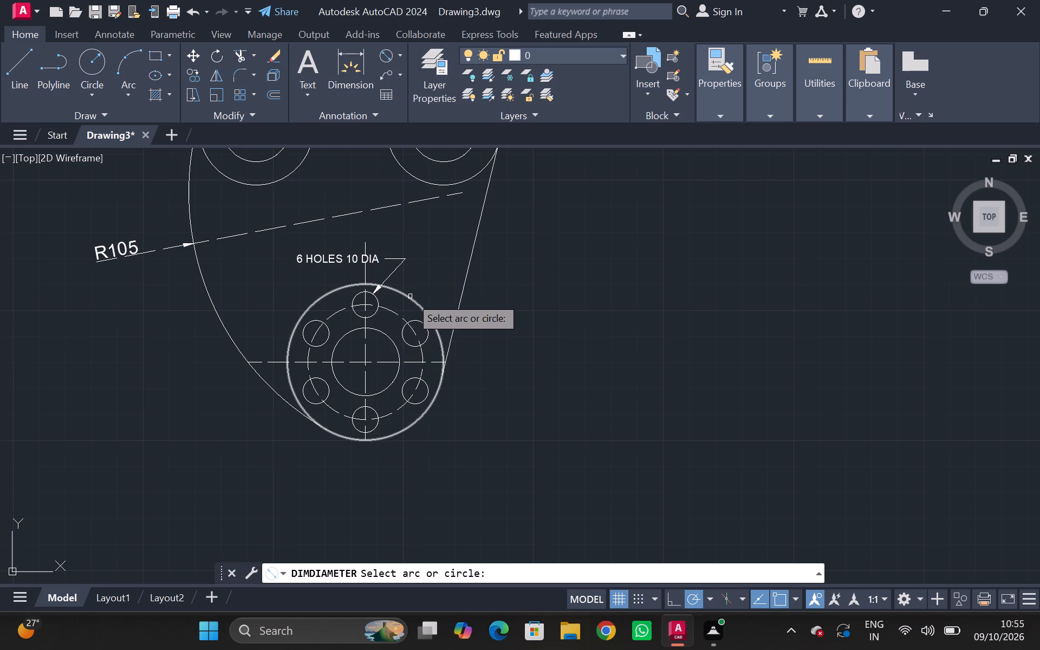
{"action": "left_click", "coordinate": [410, 296]}
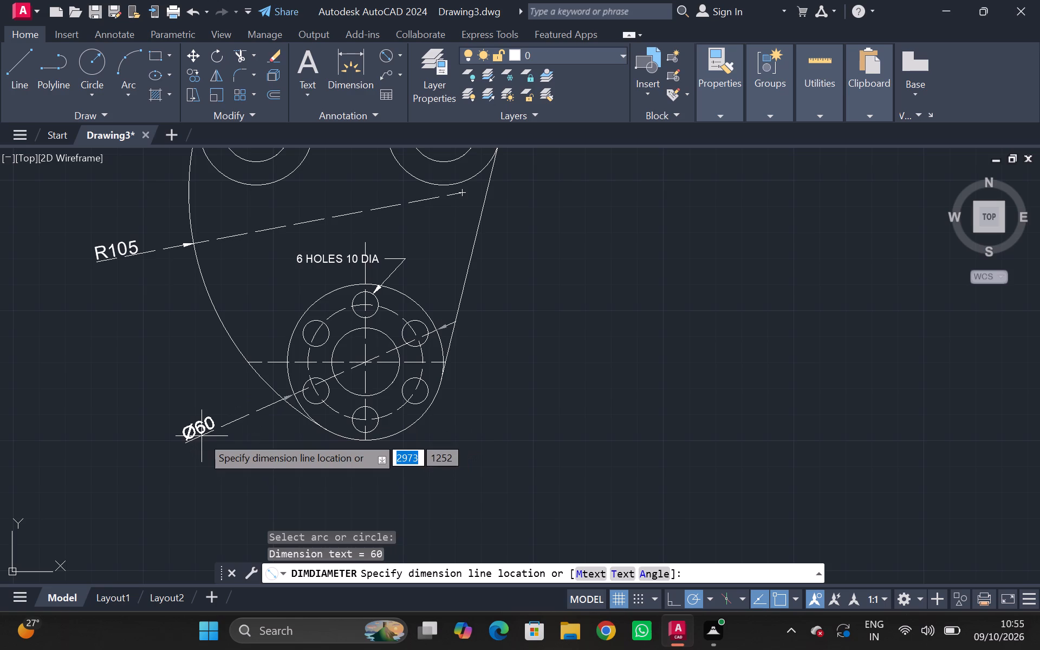
{"action": "left_click", "coordinate": [201, 436]}
Add a diameter dimension to the flange's dashed bolt circle, placing its text outside the flange at the lower right.
{"action": "left_click", "coordinate": [394, 311]}
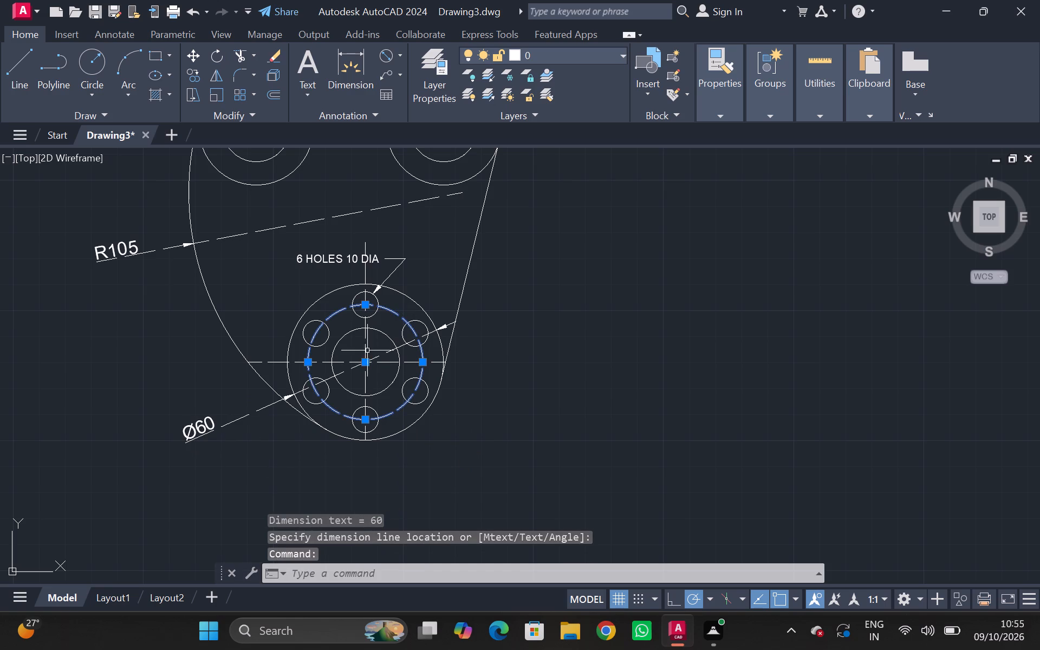
{"action": "left_click", "coordinate": [381, 53]}
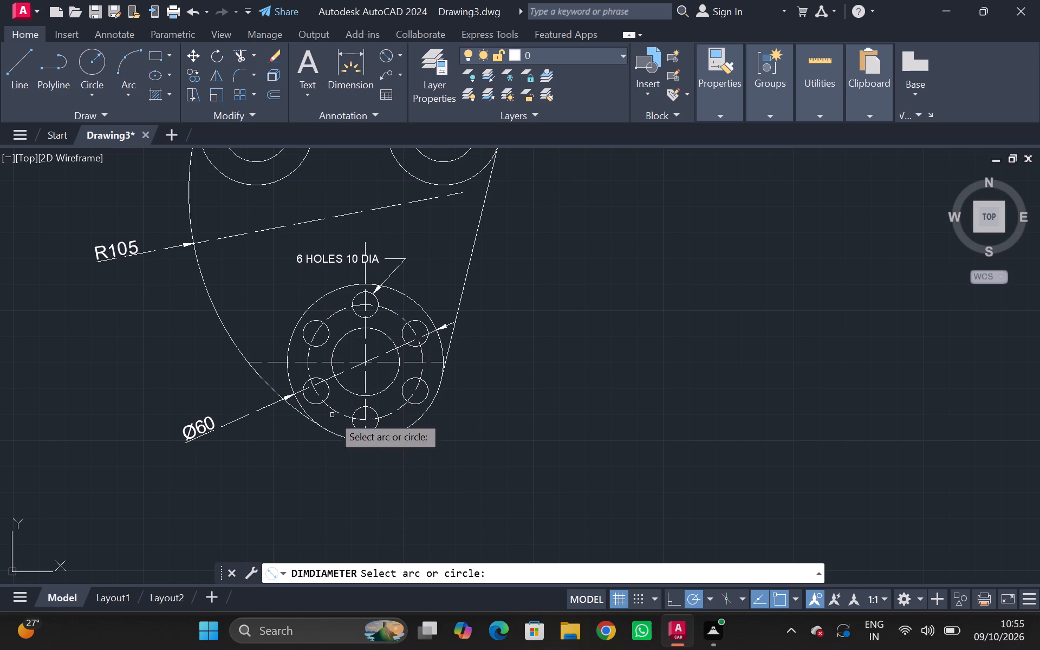
{"action": "left_click", "coordinate": [392, 311]}
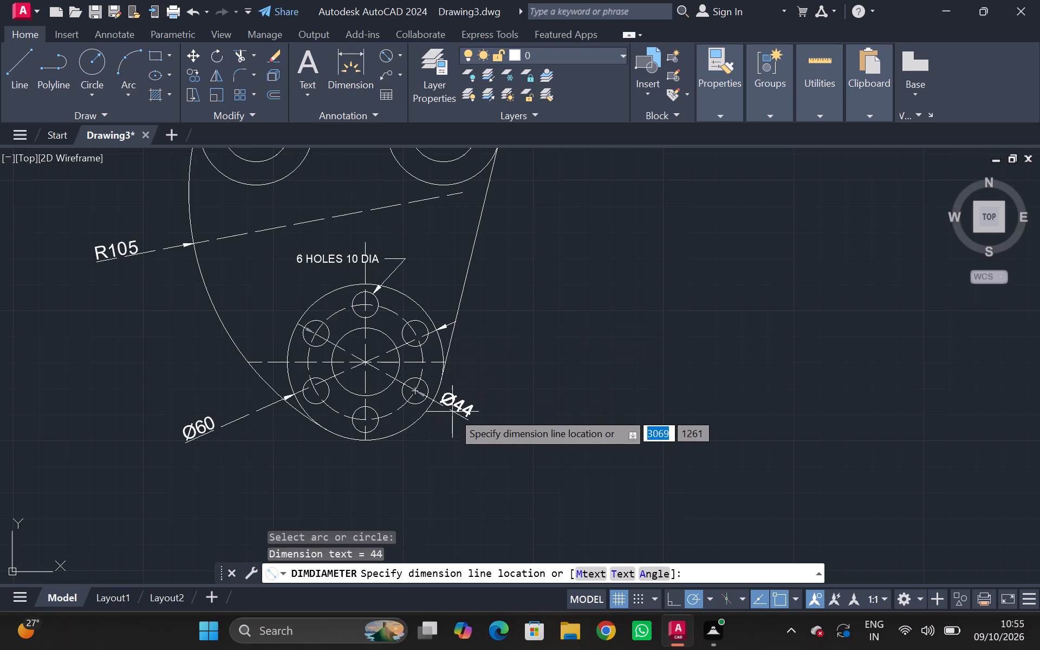
{"action": "left_click", "coordinate": [470, 414]}
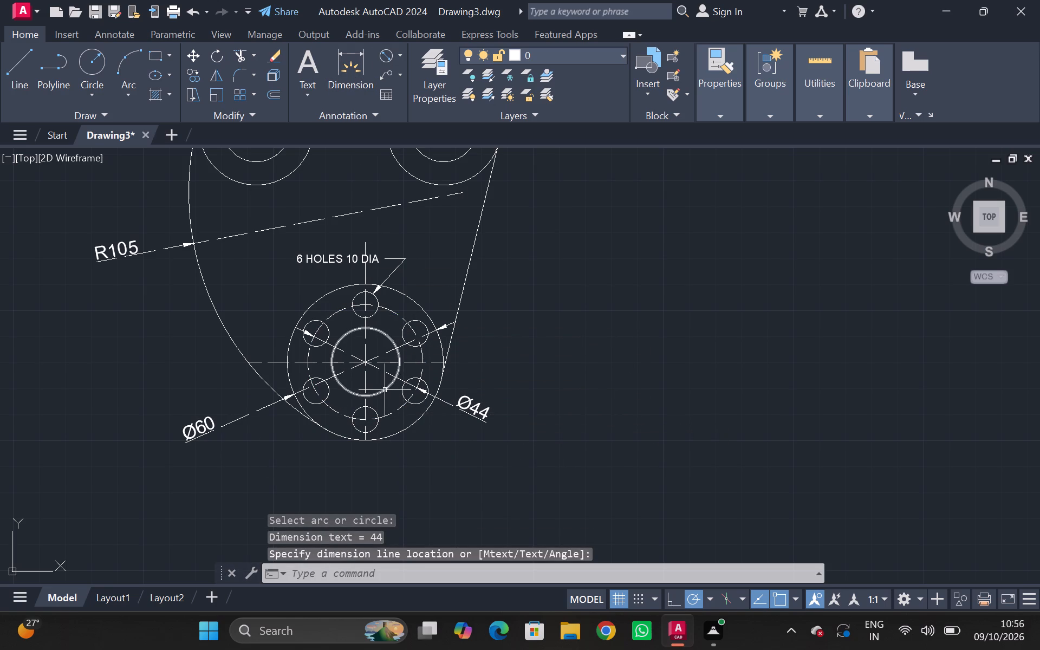
Add a diameter dimension to the flange's central bore, placing its text below the flange, slightly right of centre.
{"action": "left_click", "coordinate": [379, 56]}
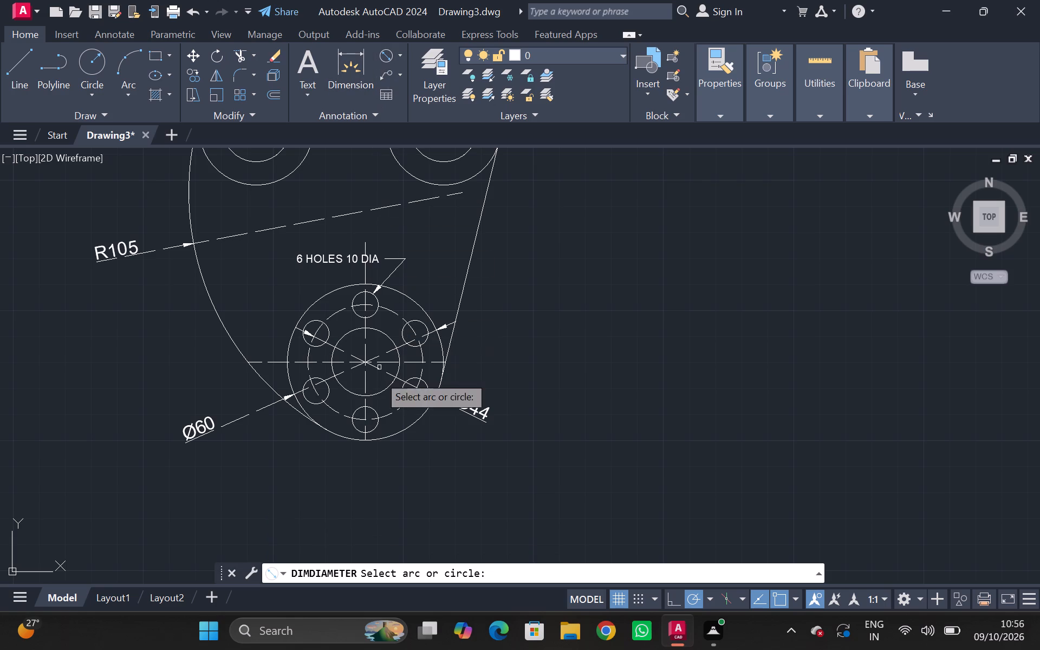
{"action": "left_click", "coordinate": [379, 394]}
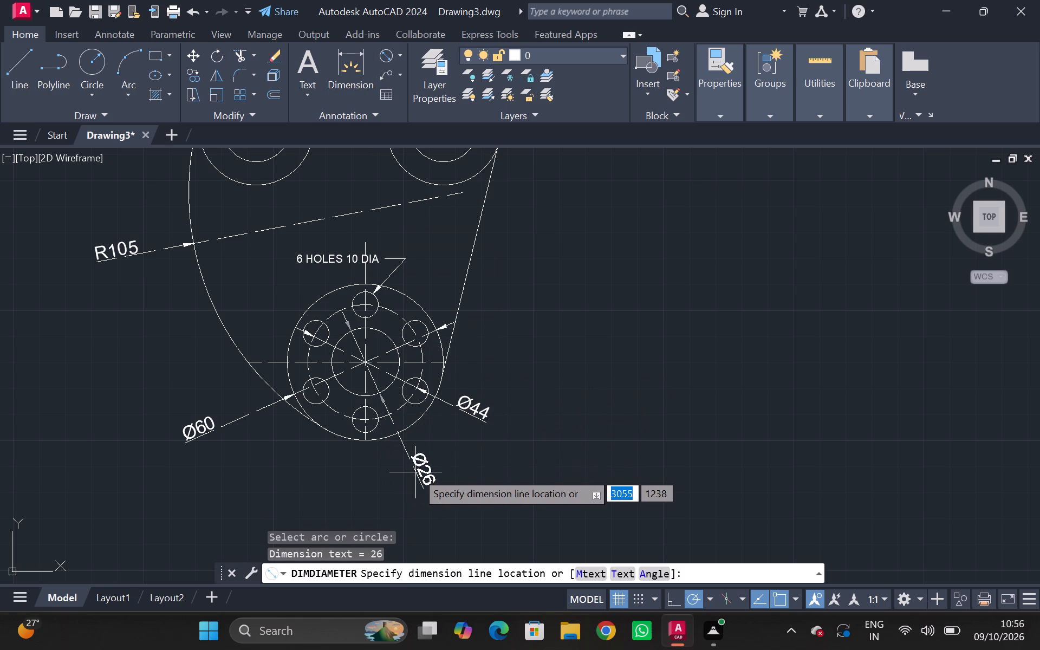
{"action": "left_click", "coordinate": [420, 471]}
{"action": "scroll", "coordinate": [479, 271], "scroll_direction": "down", "scroll_amount": 1}
{"action": "scroll", "coordinate": [479, 271], "scroll_direction": "up", "scroll_amount": 1}
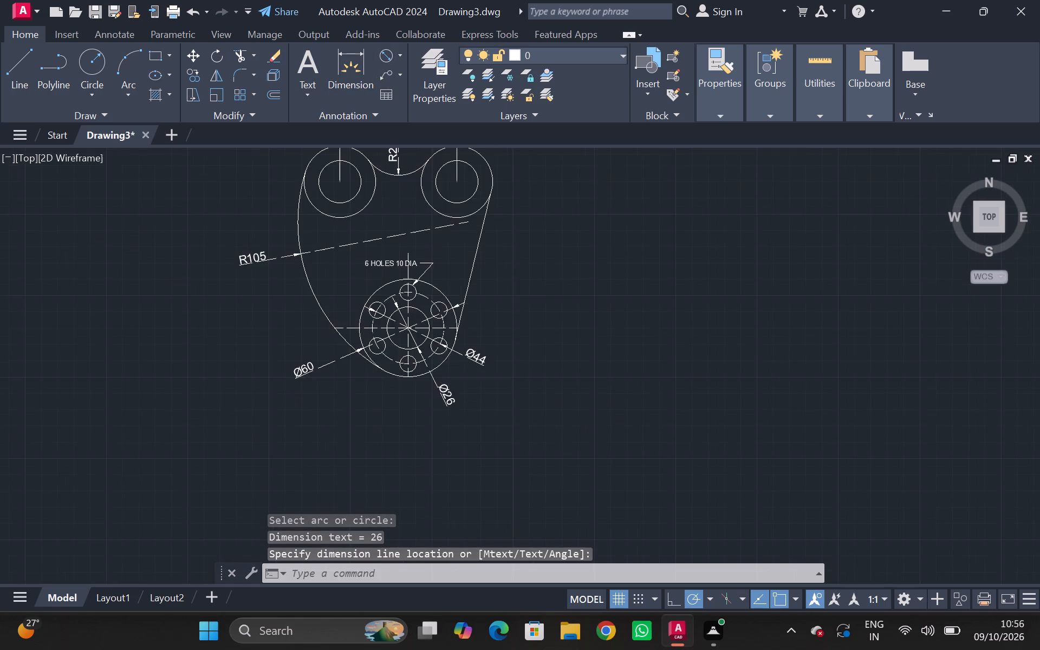
Add a diameter dimension to the outer circle of the upper-right pair, placing its text above and to the right.
{"action": "scroll", "coordinate": [476, 263], "scroll_direction": "down", "scroll_amount": 2}
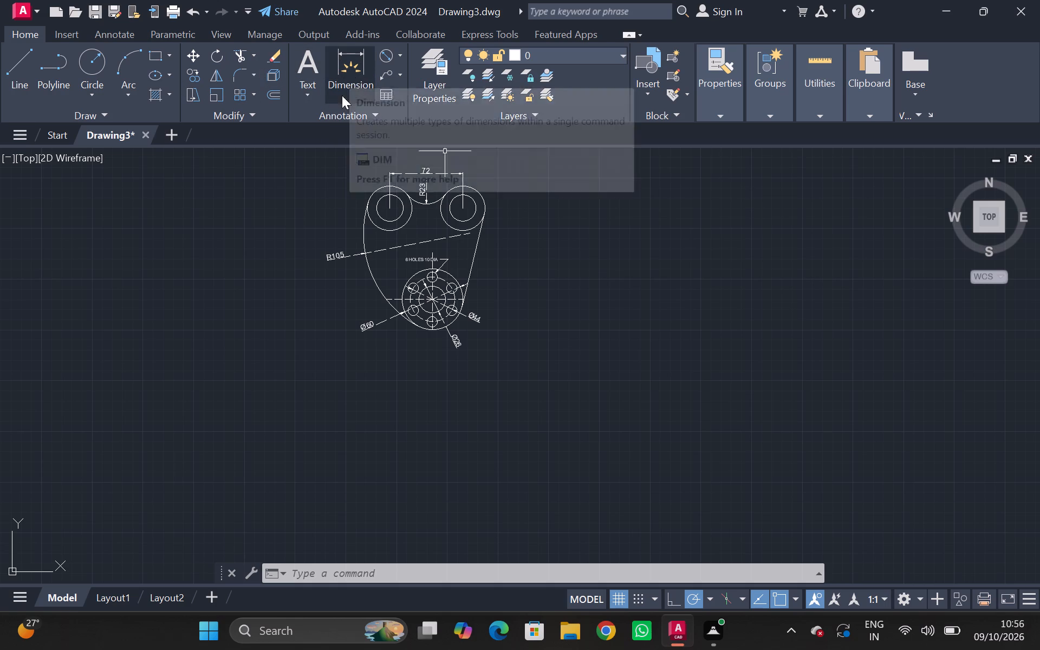
{"action": "left_click", "coordinate": [379, 54]}
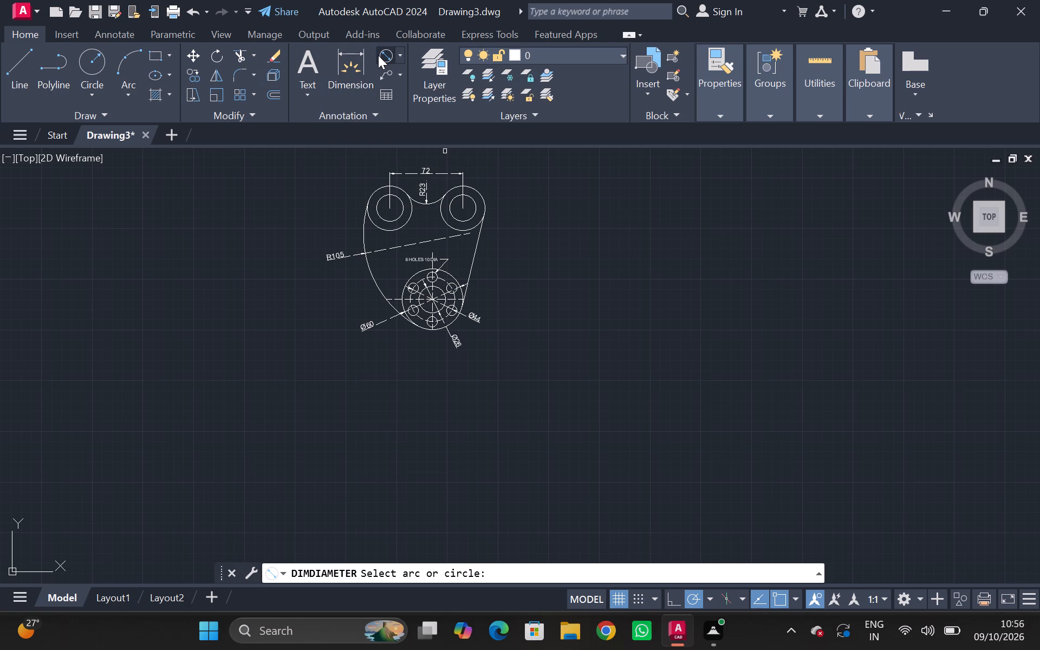
{"action": "left_click", "coordinate": [480, 195]}
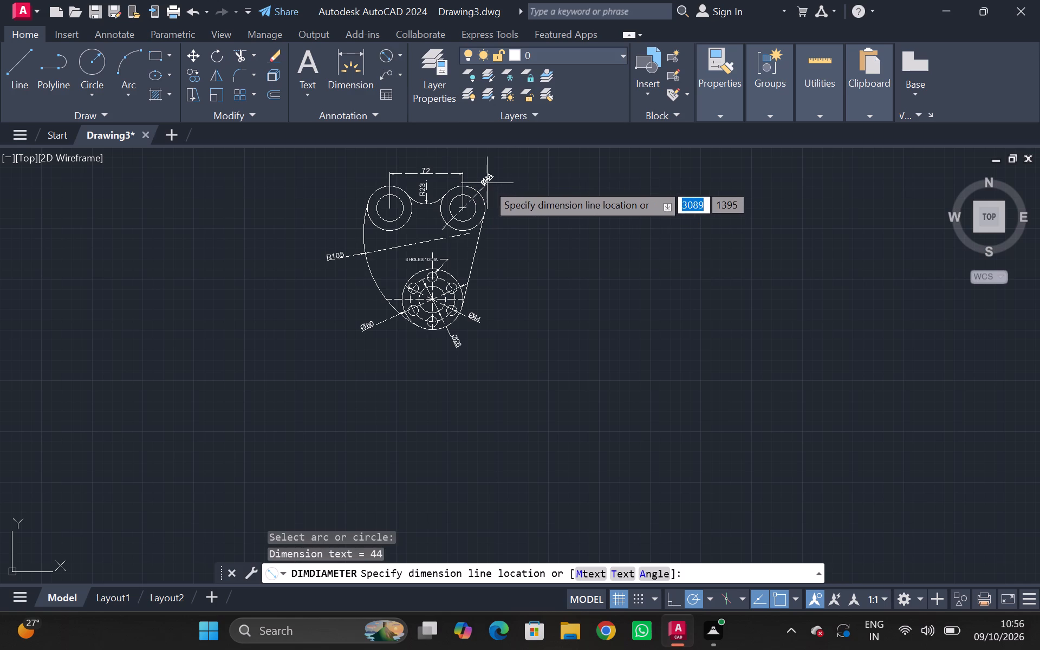
{"action": "left_click", "coordinate": [487, 183]}
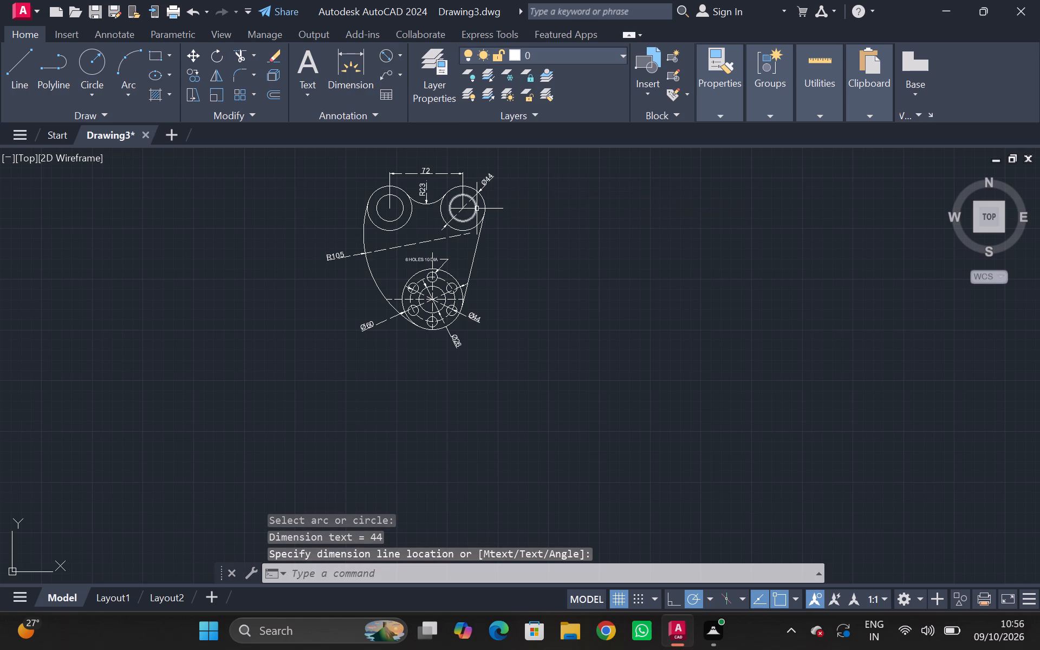
Add a diameter dimension to the inner circle of the upper-right pair, placing its text to the right of the outer circle.
{"action": "left_click", "coordinate": [477, 209]}
{"action": "left_click", "coordinate": [385, 56]}
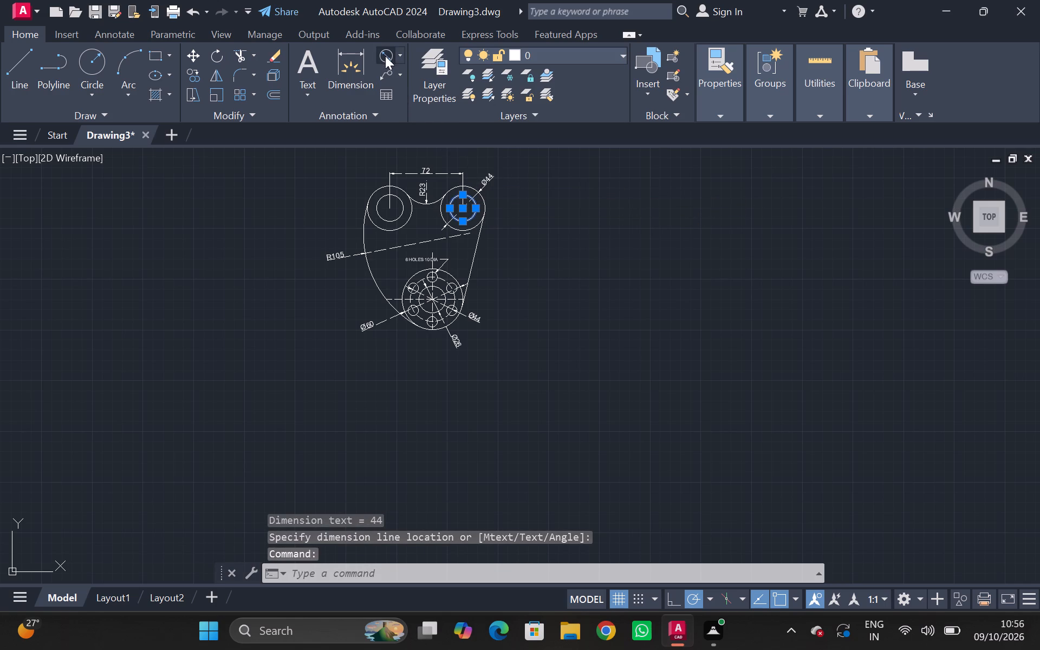
{"action": "left_click", "coordinate": [476, 208]}
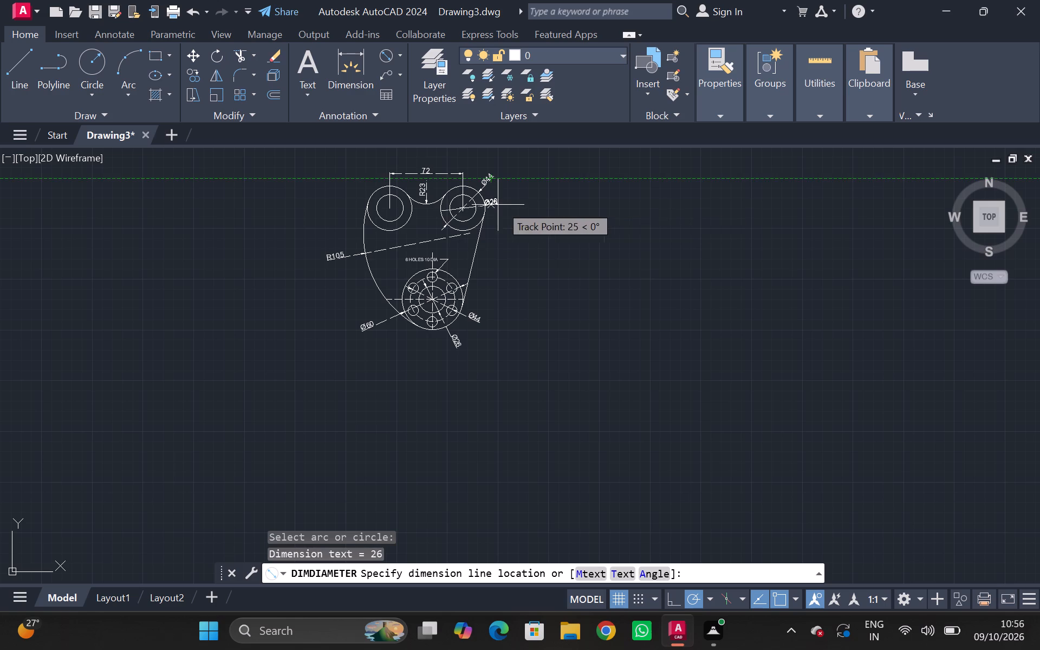
{"action": "left_click", "coordinate": [499, 202]}
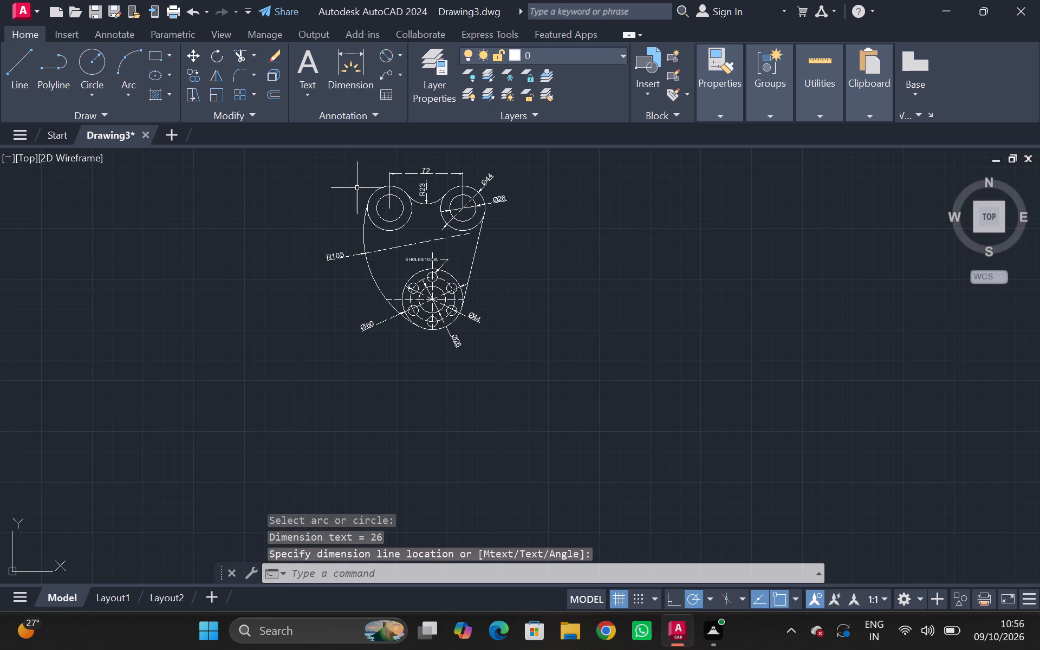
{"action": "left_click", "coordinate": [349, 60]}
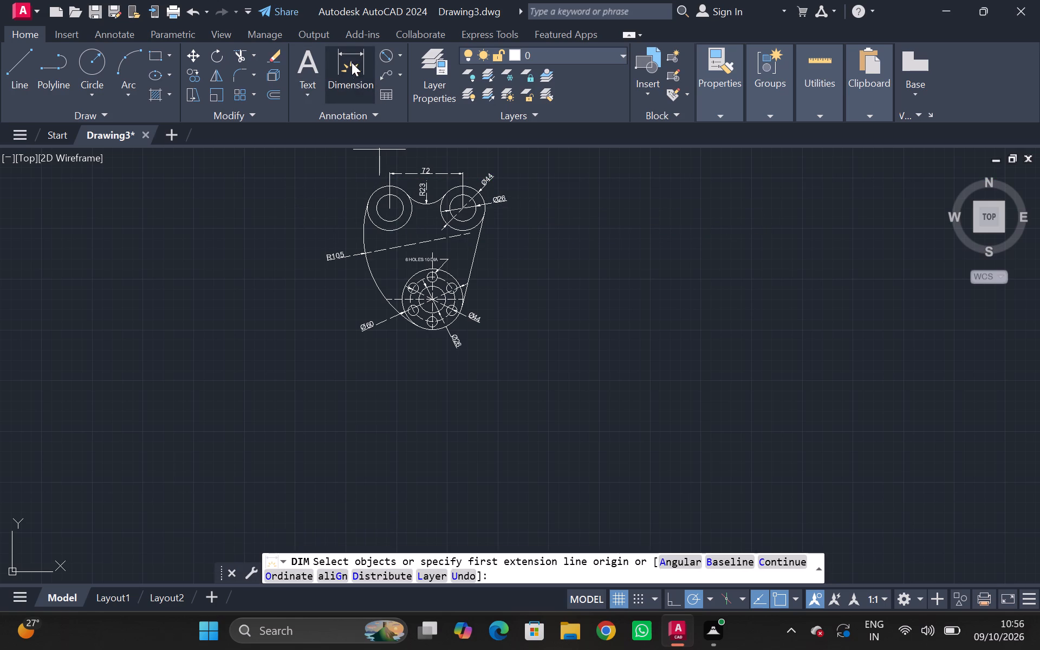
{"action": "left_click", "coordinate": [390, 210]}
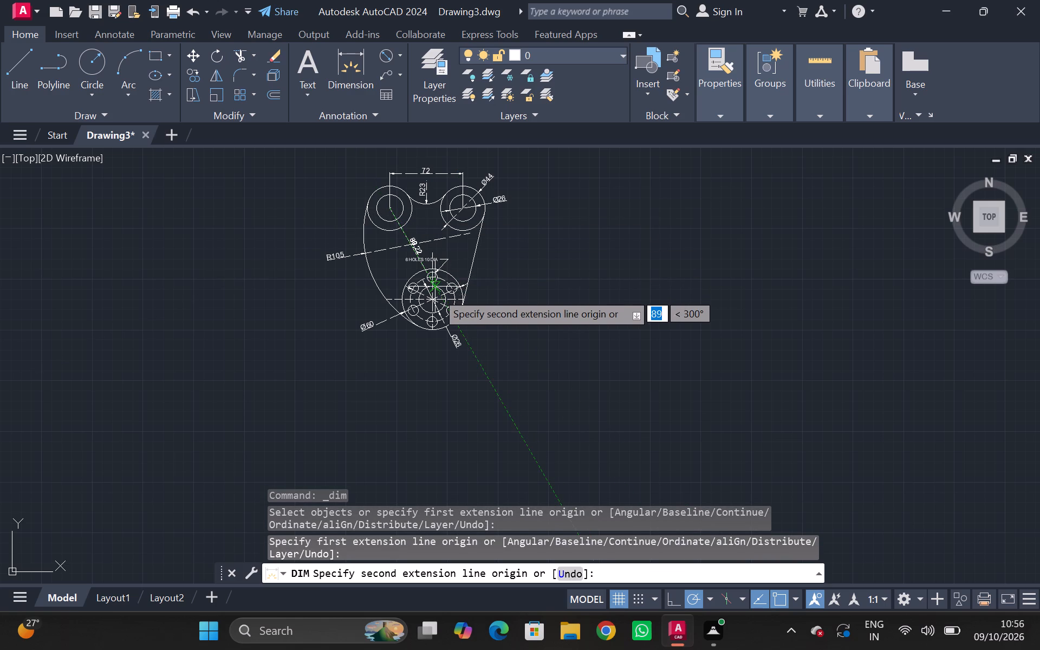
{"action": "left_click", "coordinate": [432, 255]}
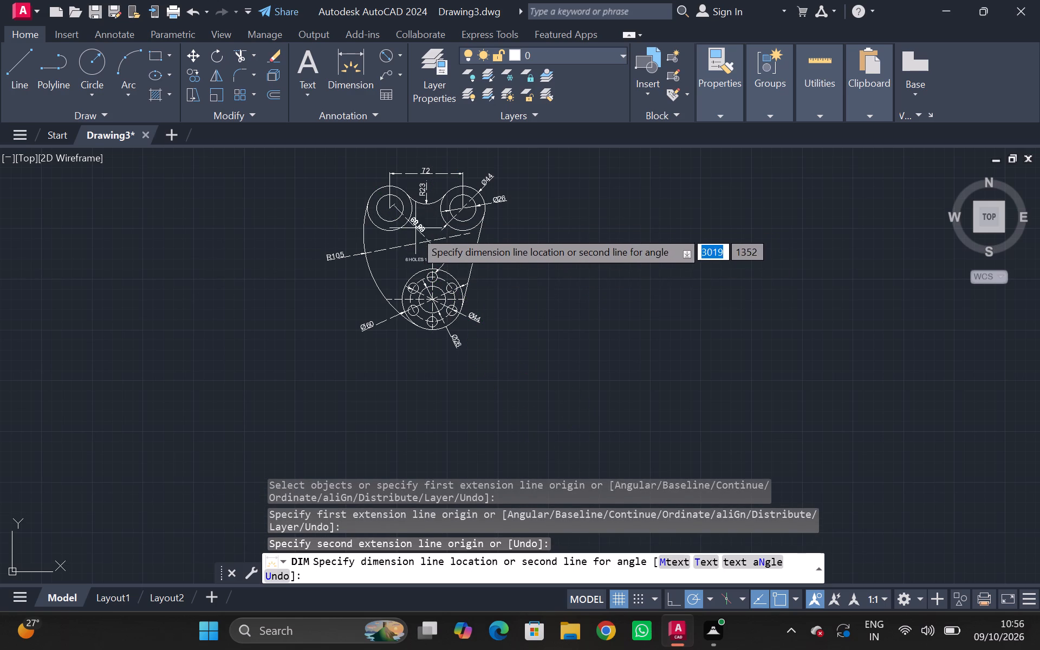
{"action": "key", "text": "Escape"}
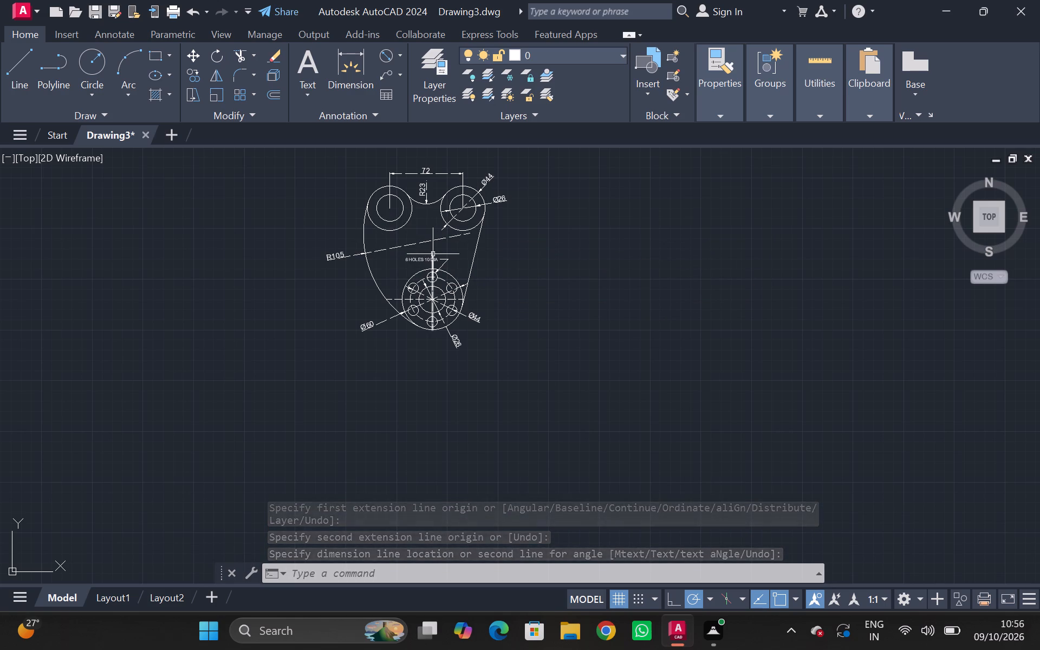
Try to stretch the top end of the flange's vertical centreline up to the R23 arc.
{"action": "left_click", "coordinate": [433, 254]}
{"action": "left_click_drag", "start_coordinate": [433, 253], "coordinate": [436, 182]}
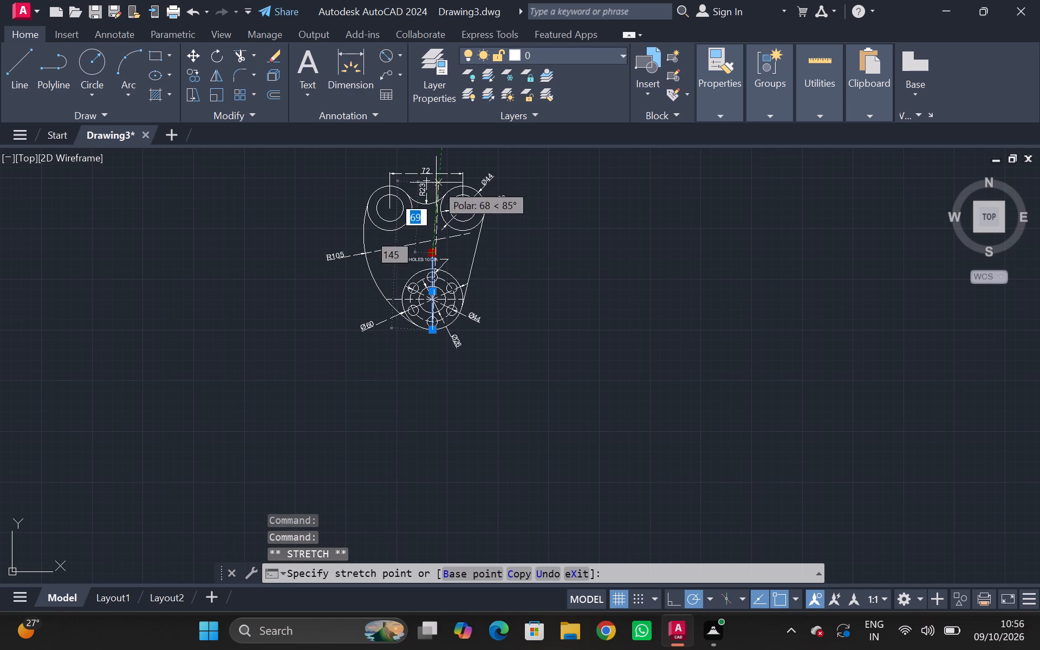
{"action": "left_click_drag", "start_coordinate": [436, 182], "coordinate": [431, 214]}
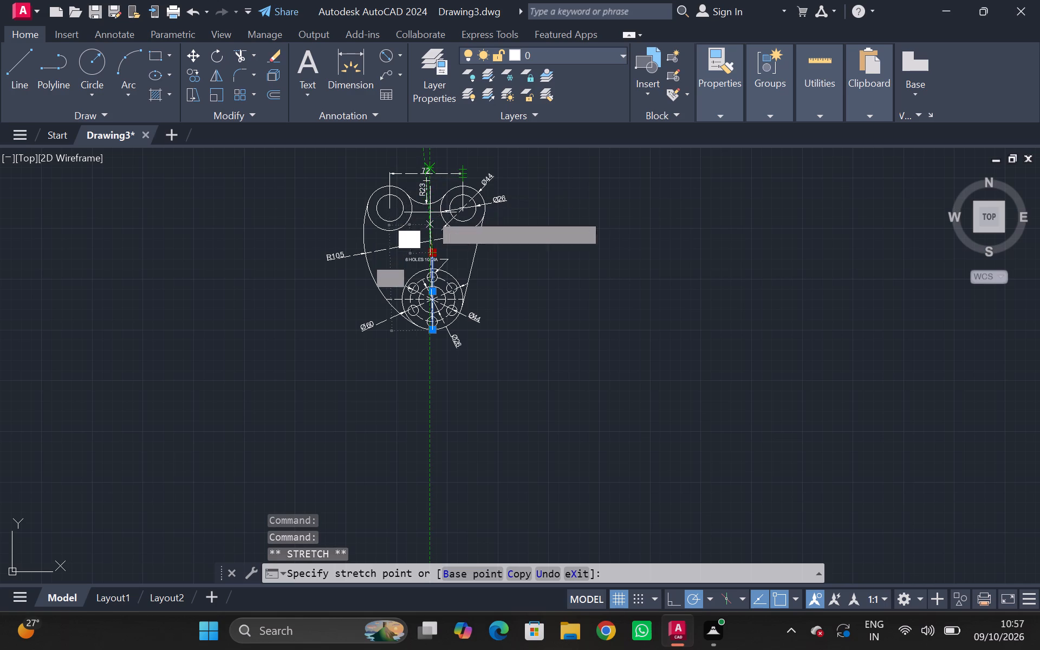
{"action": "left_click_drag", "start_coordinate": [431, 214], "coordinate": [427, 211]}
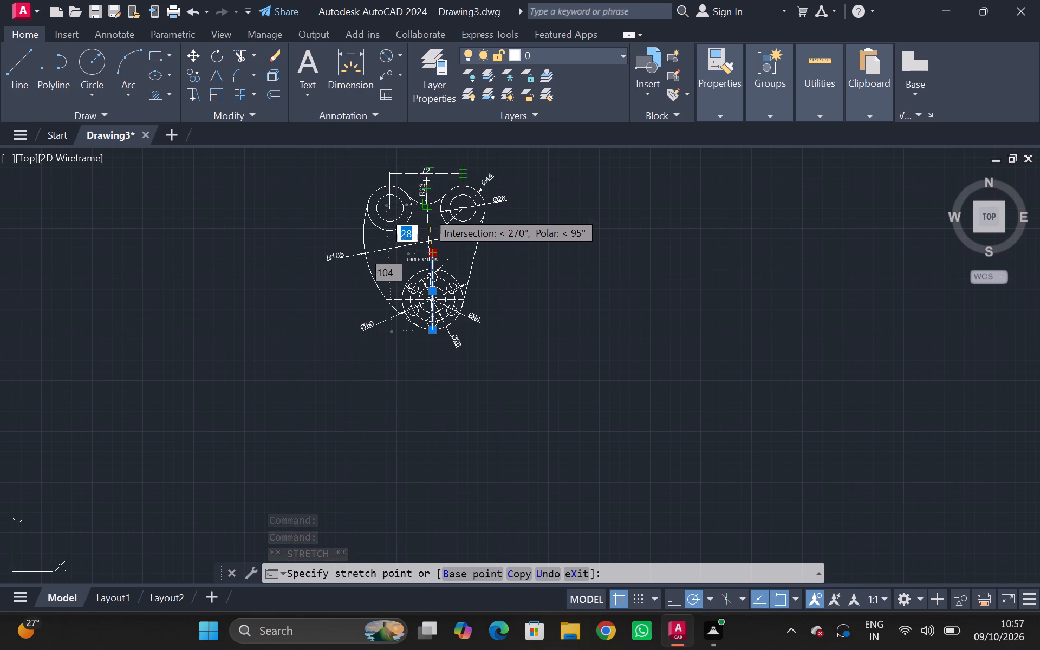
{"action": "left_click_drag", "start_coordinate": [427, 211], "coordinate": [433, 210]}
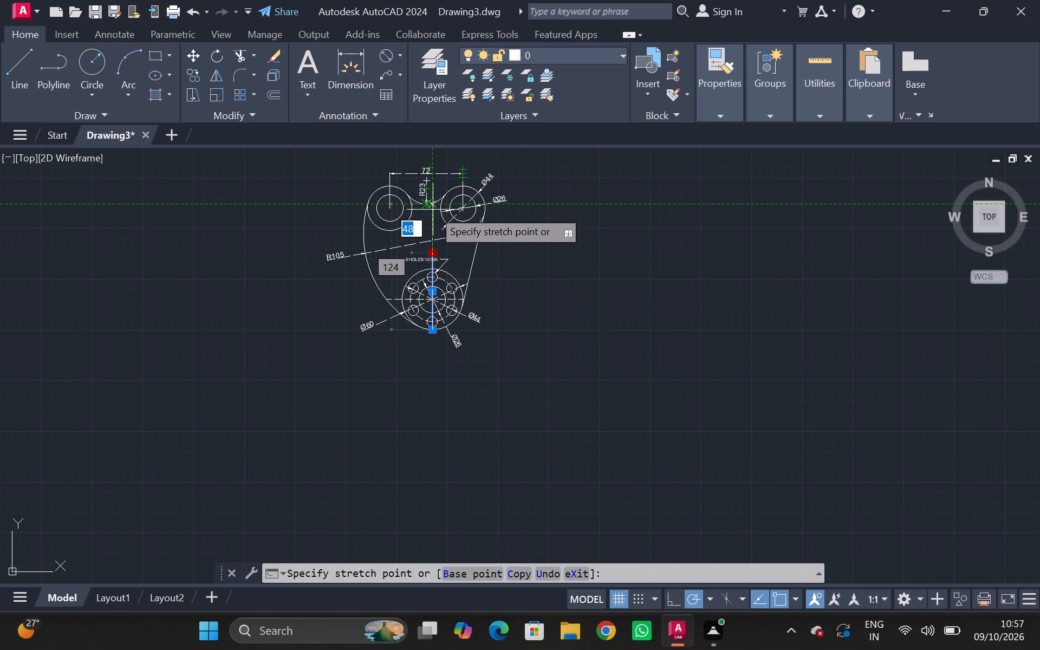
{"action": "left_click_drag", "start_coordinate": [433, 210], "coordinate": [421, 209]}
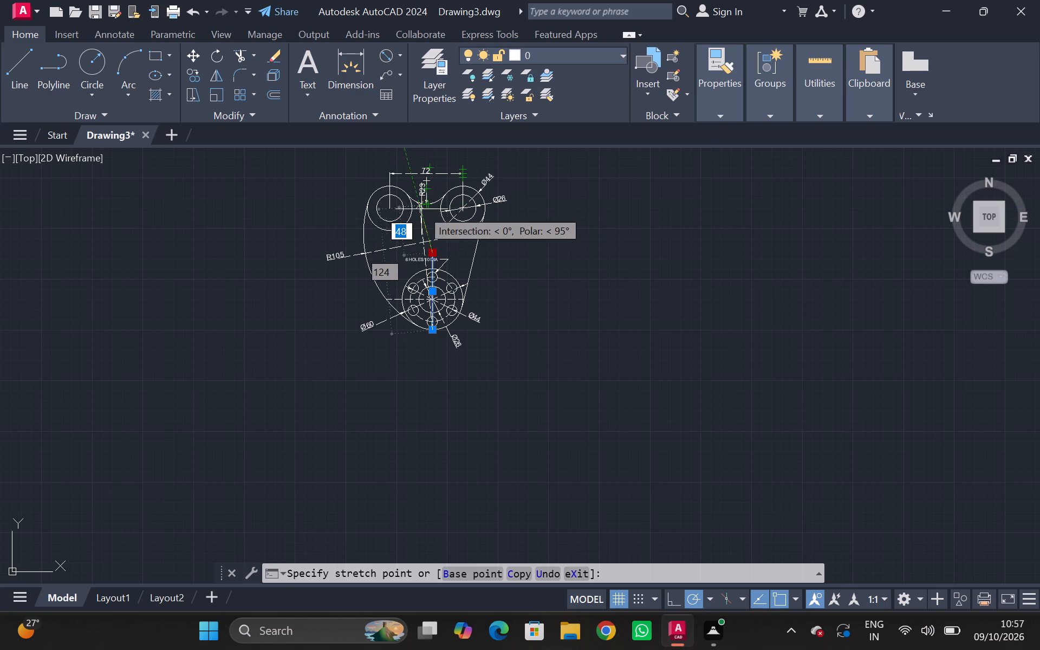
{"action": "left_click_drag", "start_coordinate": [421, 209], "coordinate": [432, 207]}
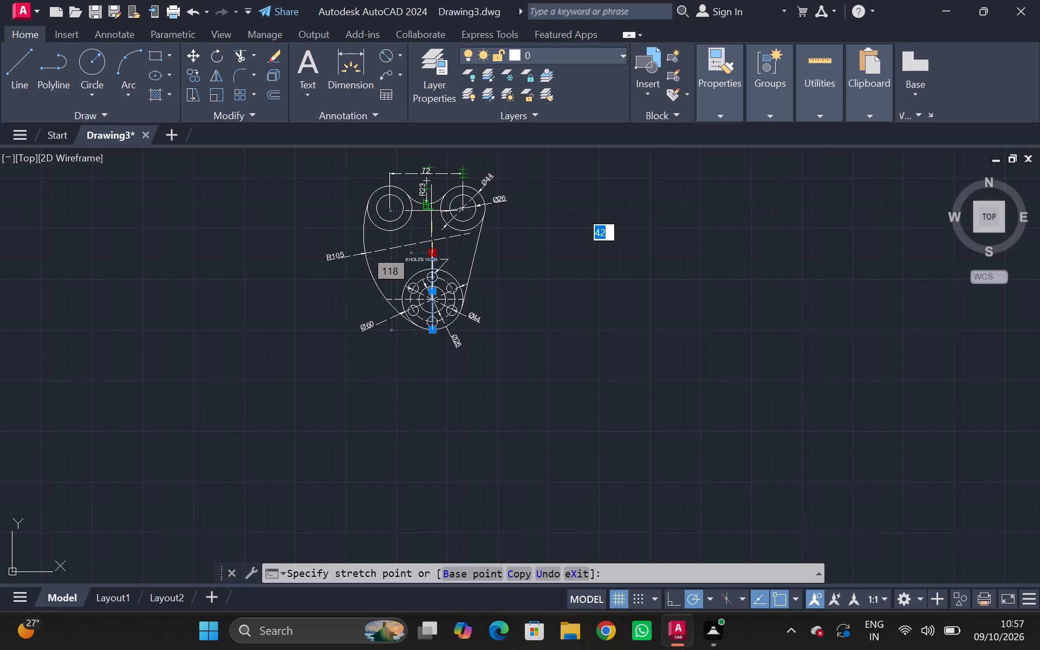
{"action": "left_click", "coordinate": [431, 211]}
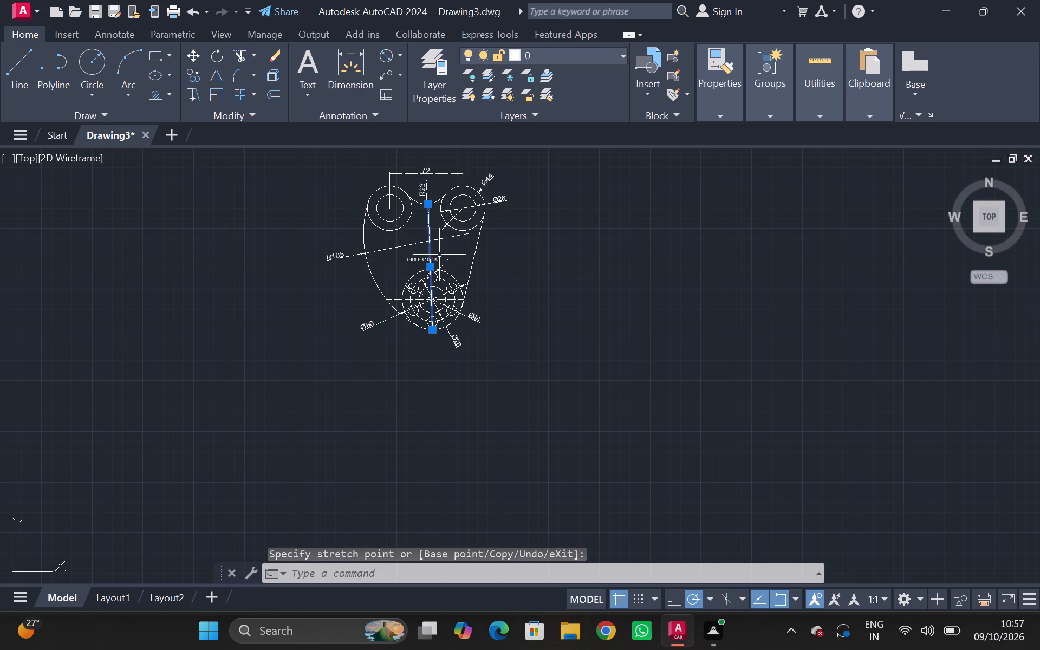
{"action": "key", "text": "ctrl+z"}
Stretch the top end of the flange's vertical centreline straight up about 40 units, ending just below the R23 arc.
{"action": "scroll", "coordinate": [426, 222], "scroll_direction": "down", "scroll_amount": 1}
{"action": "scroll", "coordinate": [429, 218], "scroll_direction": "up", "scroll_amount": 3}
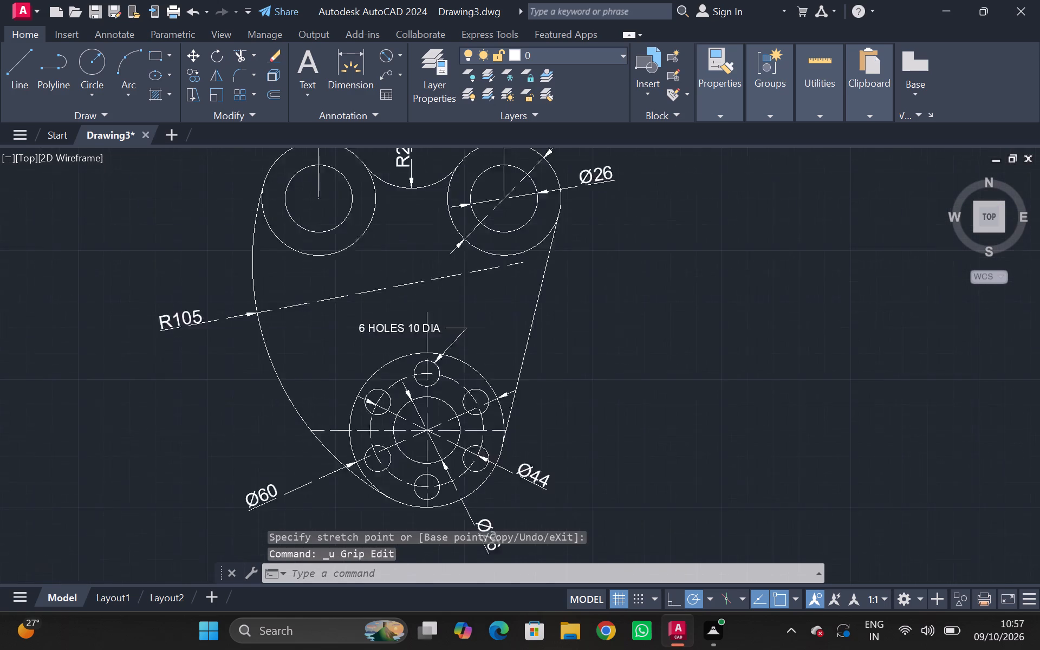
{"action": "scroll", "coordinate": [430, 218], "scroll_direction": "up", "scroll_amount": 1}
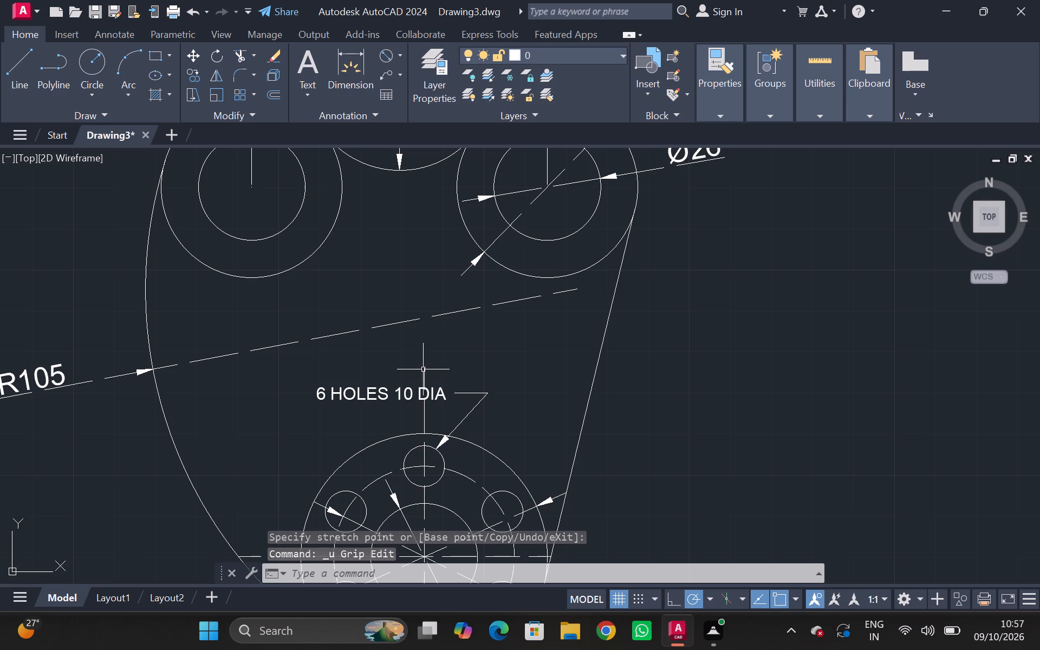
{"action": "left_click", "coordinate": [425, 369]}
{"action": "left_click_drag", "start_coordinate": [422, 365], "coordinate": [422, 344]}
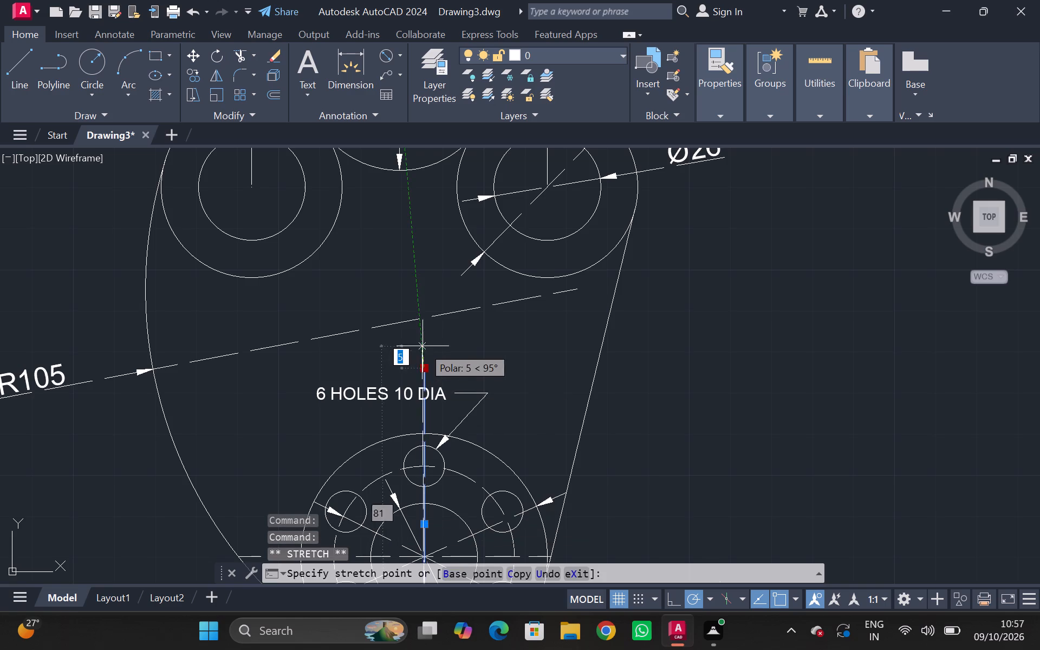
{"action": "left_click_drag", "start_coordinate": [422, 344], "coordinate": [424, 230]}
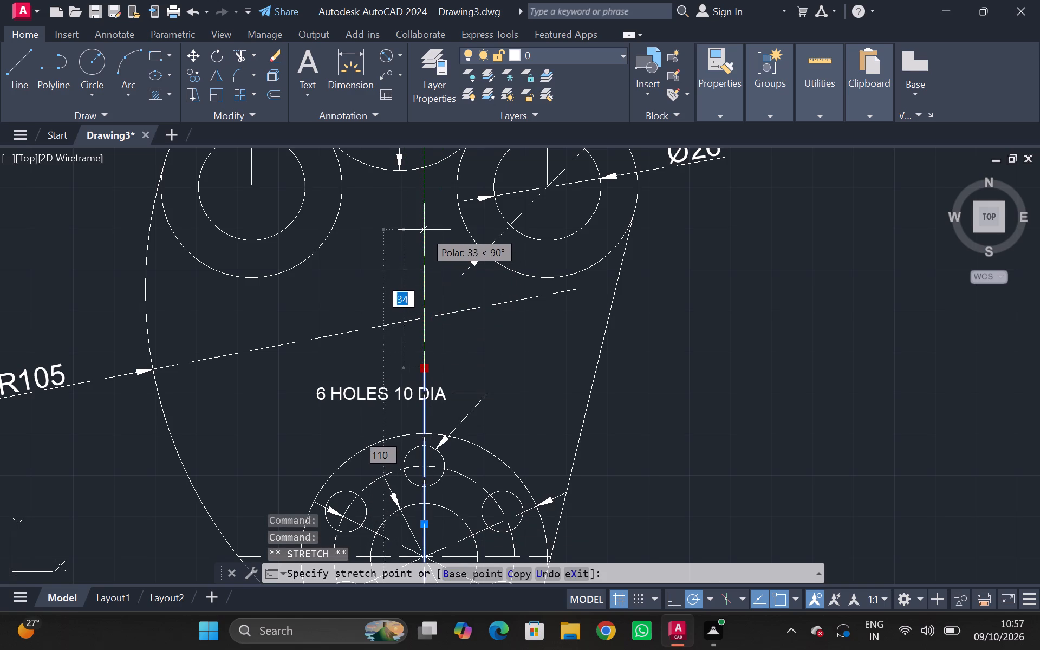
{"action": "left_click_drag", "start_coordinate": [424, 230], "coordinate": [426, 205]}
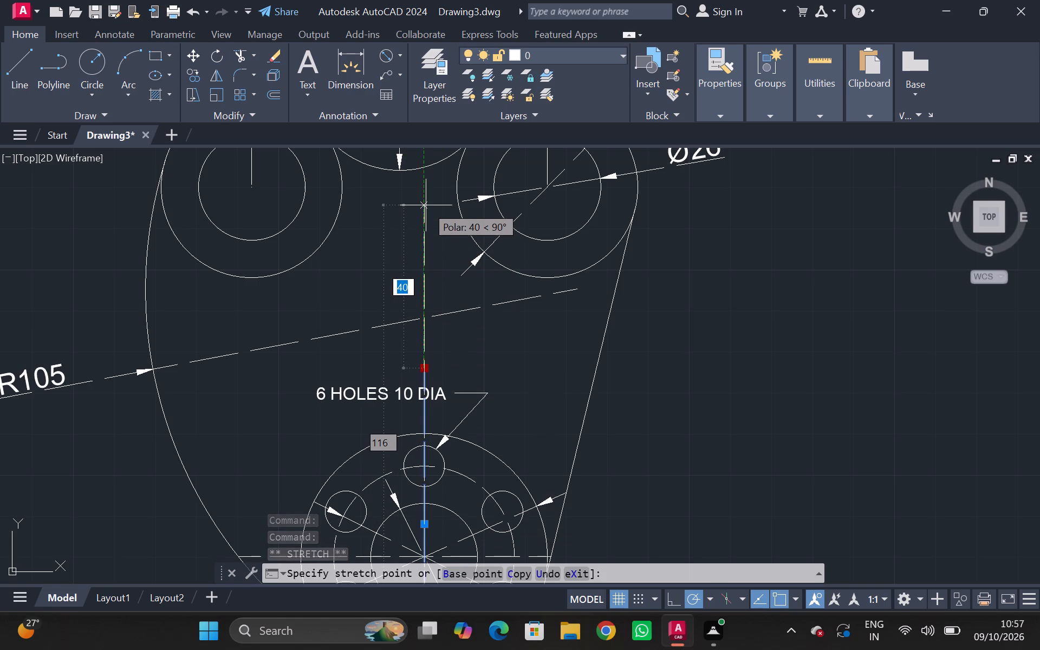
{"action": "left_click", "coordinate": [426, 205]}
{"action": "scroll", "coordinate": [445, 338], "scroll_direction": "down", "scroll_amount": 1}
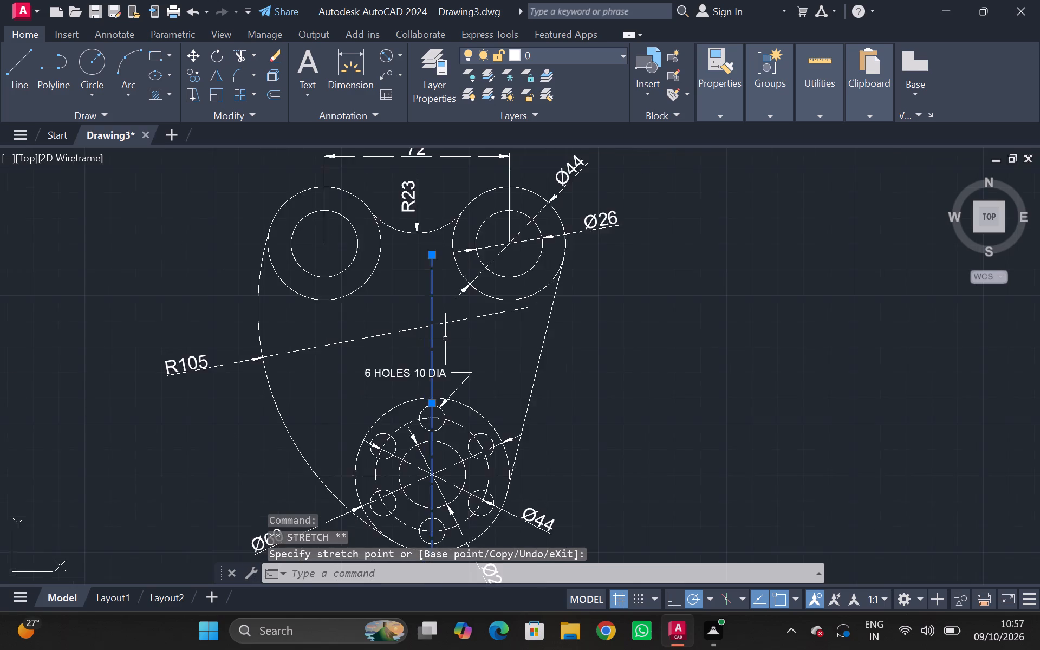
{"action": "scroll", "coordinate": [445, 339], "scroll_direction": "up", "scroll_amount": 2}
{"action": "scroll", "coordinate": [445, 339], "scroll_direction": "down", "scroll_amount": 2}
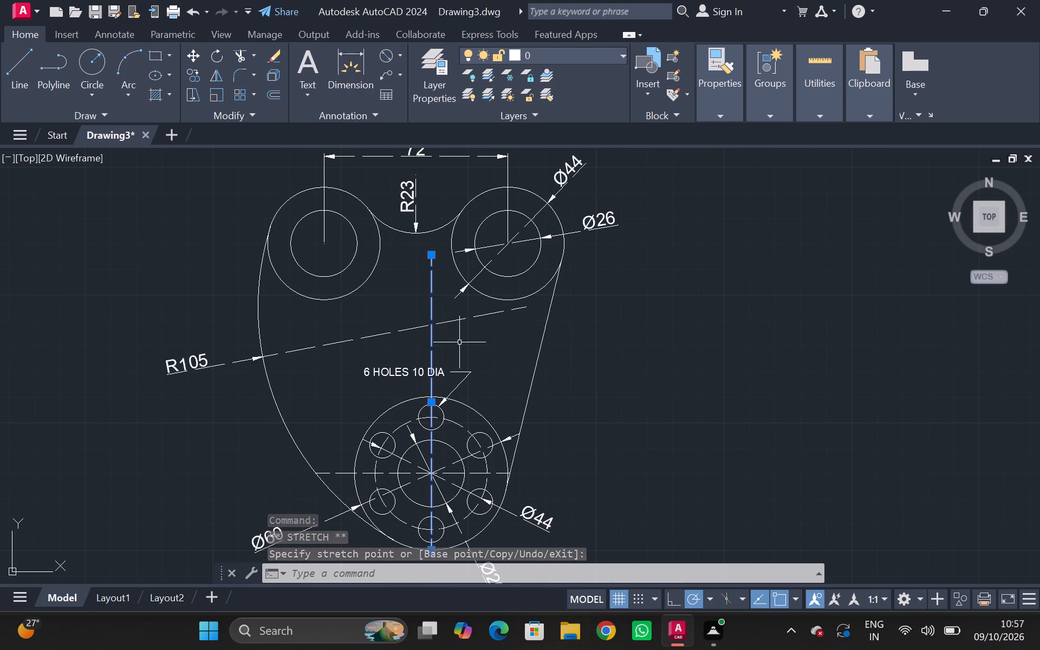
Add a horizontal linear dimension from the upper-left circles' centre to the flange's vertical centreline, placed just below the upper circles.
{"action": "left_click", "coordinate": [361, 71]}
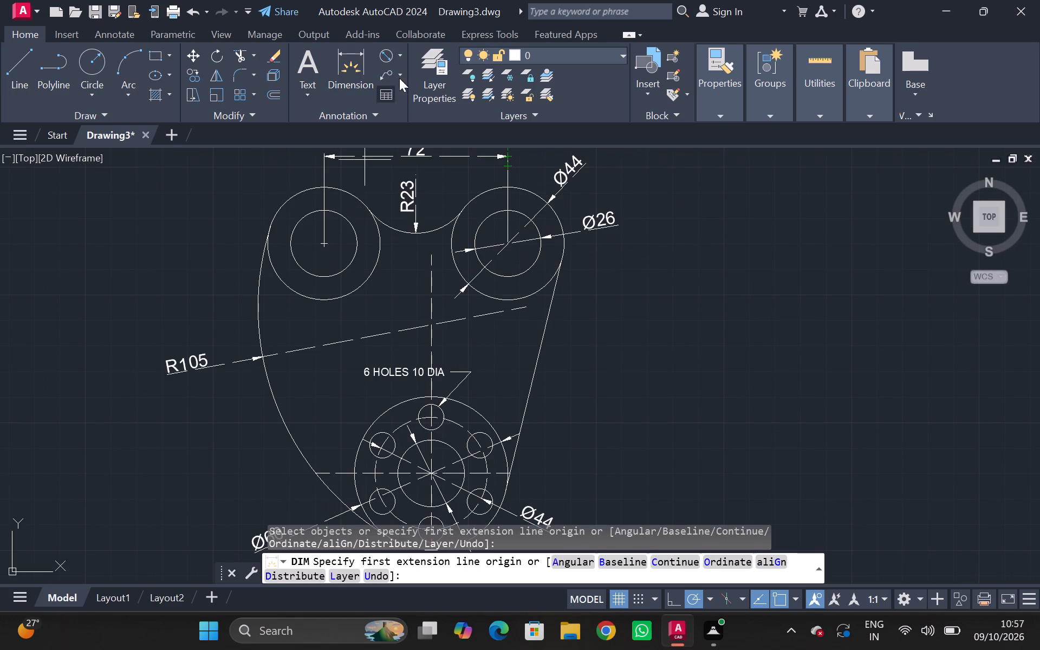
{"action": "left_click", "coordinate": [401, 55]}
{"action": "left_click", "coordinate": [397, 80]}
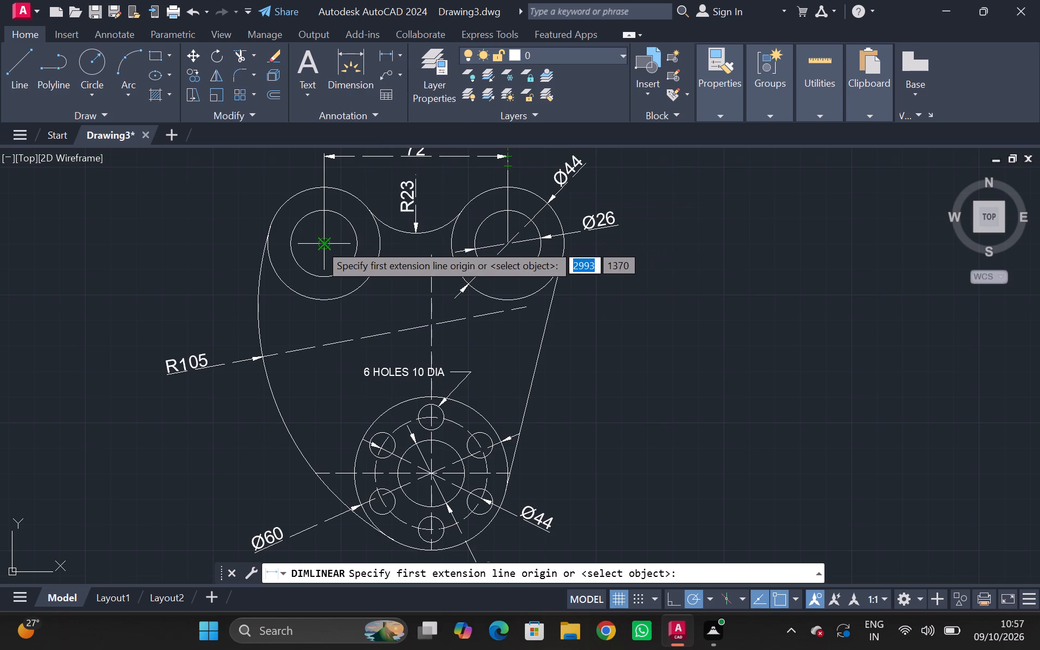
{"action": "left_click", "coordinate": [321, 244]}
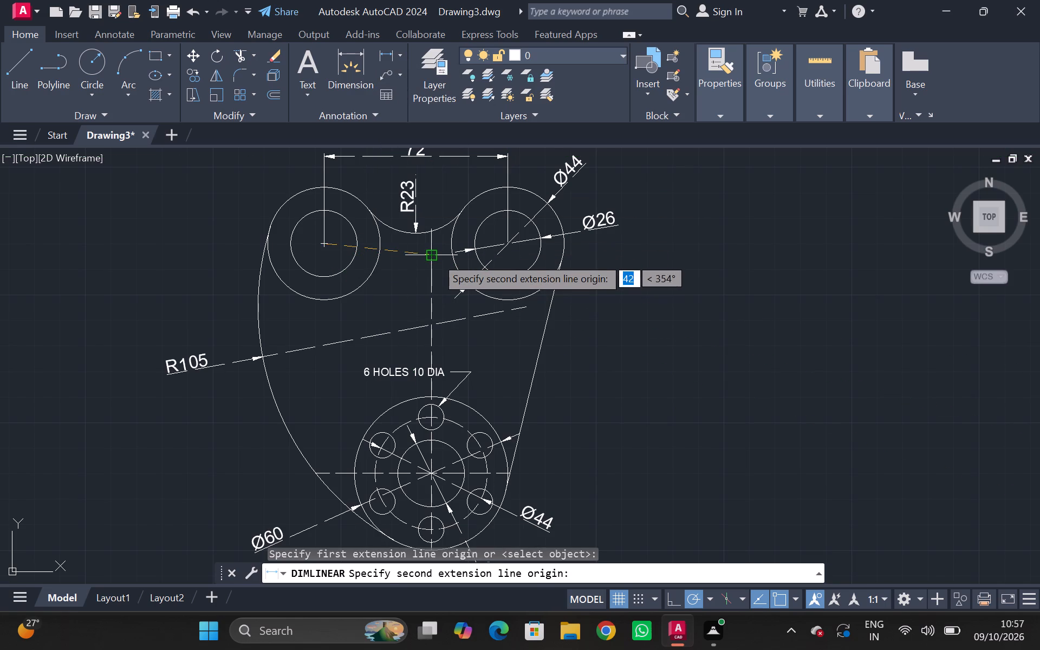
{"action": "left_click", "coordinate": [435, 257]}
{"action": "left_click", "coordinate": [393, 312]}
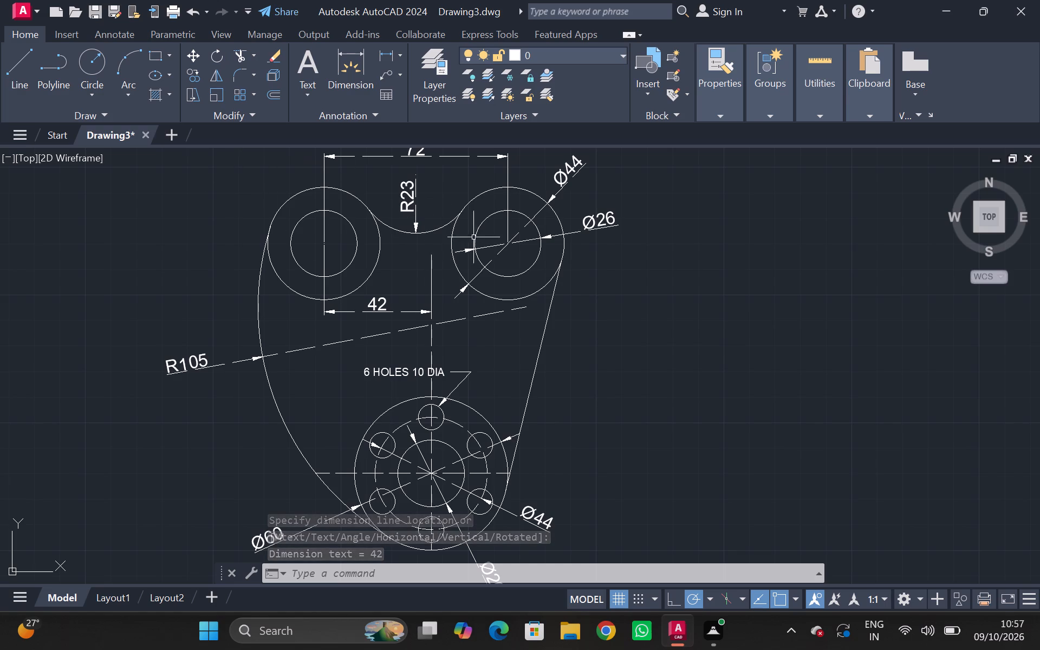
Add a horizontal linear dimension from the upper-right circles' centre to the flange's vertical centreline, placed slightly lower than the neighbouring distance dimension.
{"action": "left_click", "coordinate": [381, 58]}
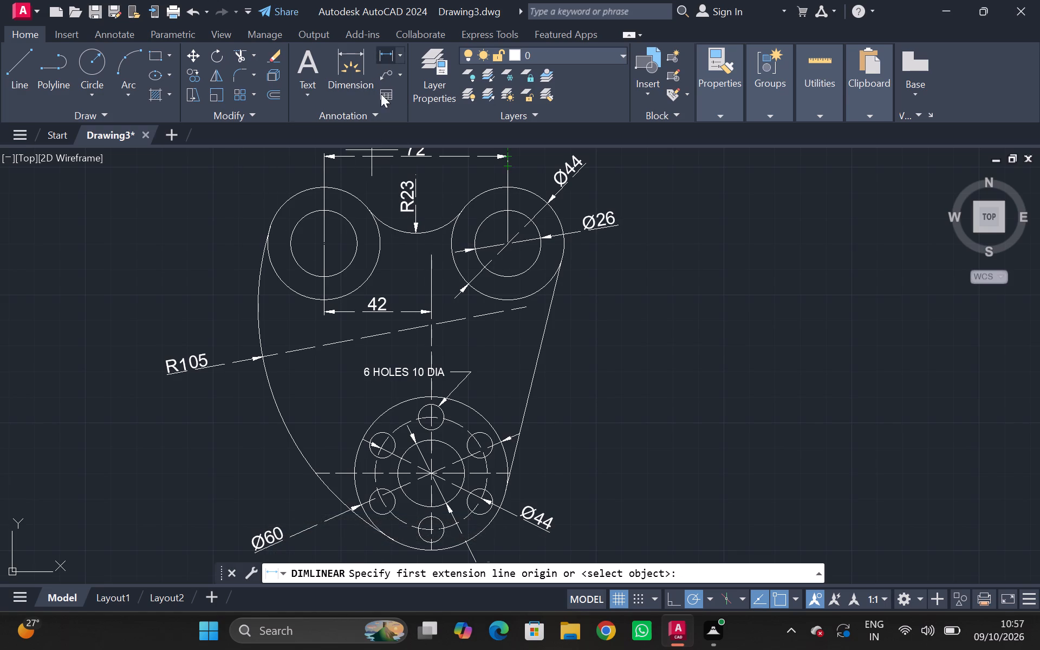
{"action": "left_click", "coordinate": [507, 245]}
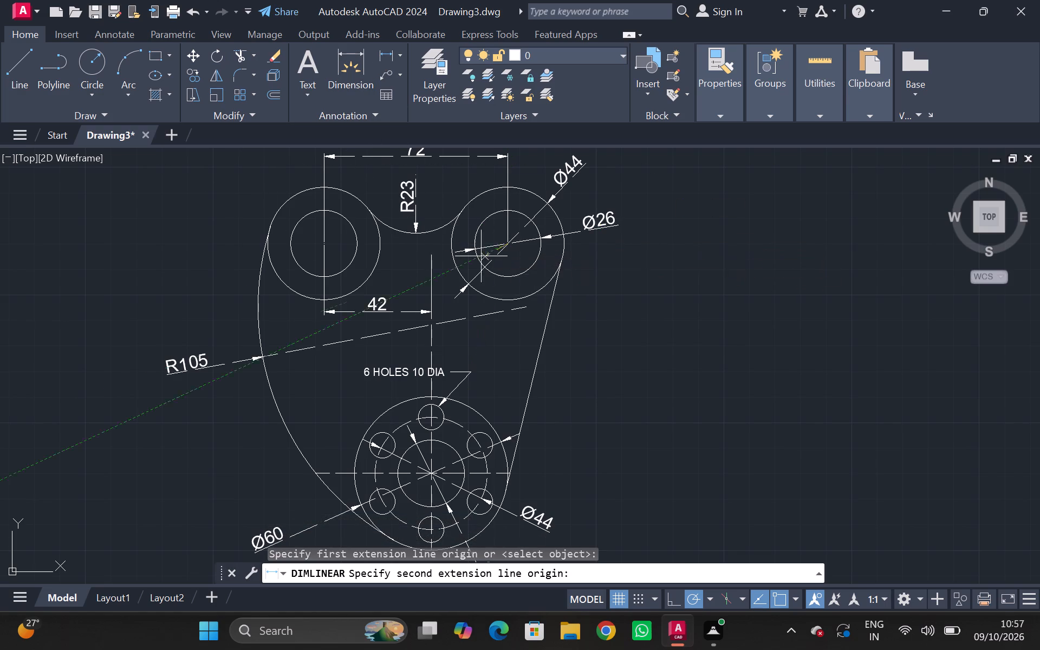
{"action": "left_click", "coordinate": [428, 256]}
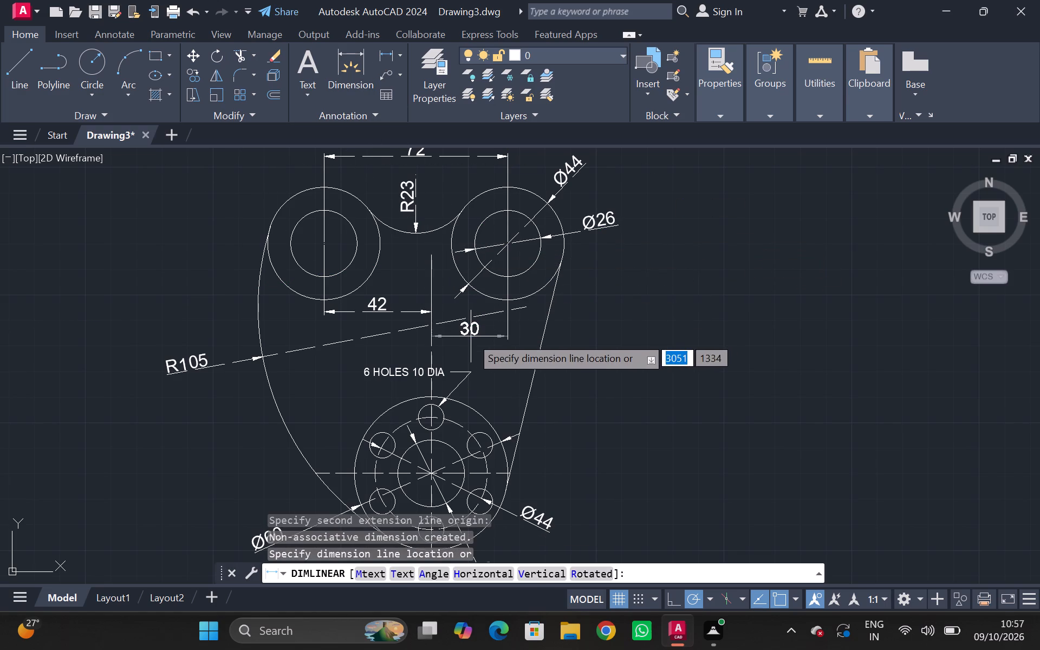
{"action": "left_click", "coordinate": [471, 336]}
Save the drawing as Drawing3.dwg in the AUTOCAD folder.
{"action": "scroll", "coordinate": [554, 417], "scroll_direction": "down", "scroll_amount": 1}
{"action": "scroll", "coordinate": [550, 419], "scroll_direction": "up", "scroll_amount": 2}
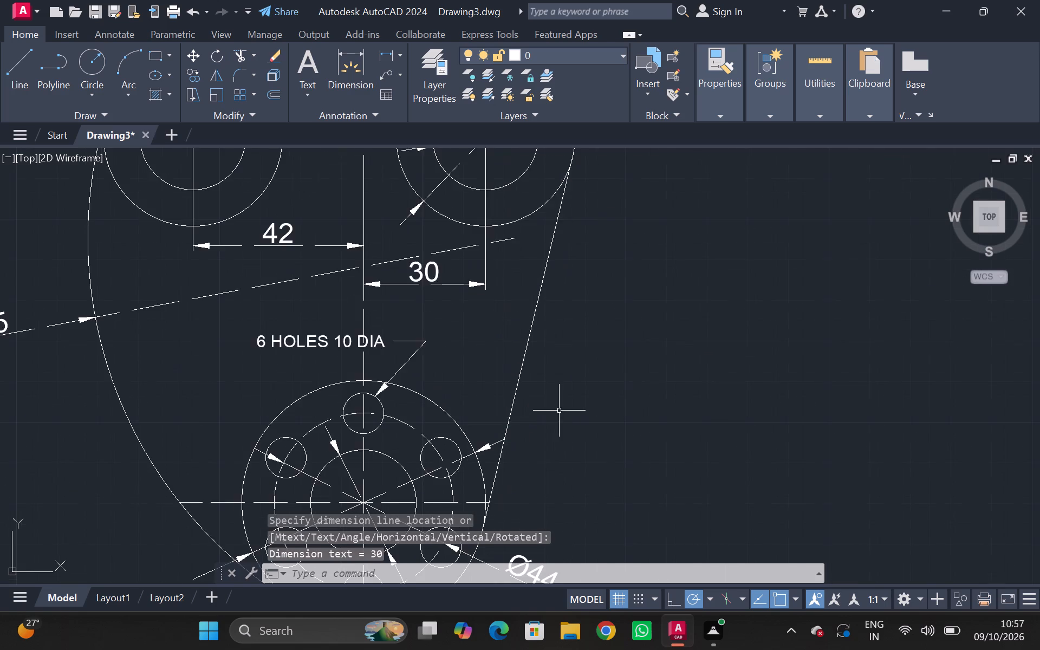
{"action": "scroll", "coordinate": [561, 407], "scroll_direction": "down", "scroll_amount": 2}
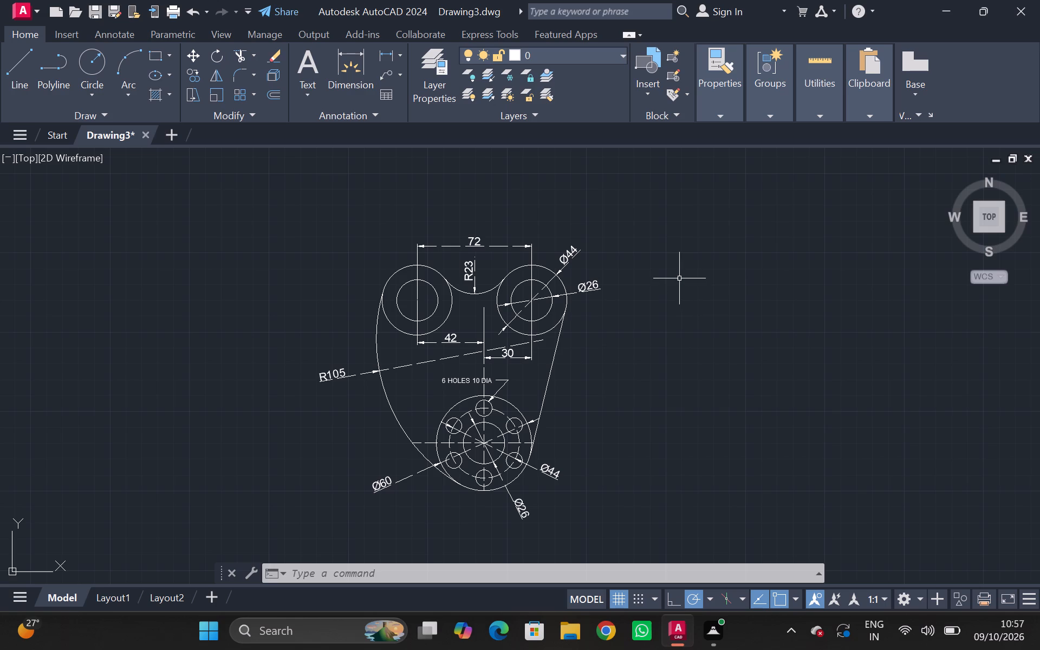
{"action": "key", "text": "ctrl+s"}
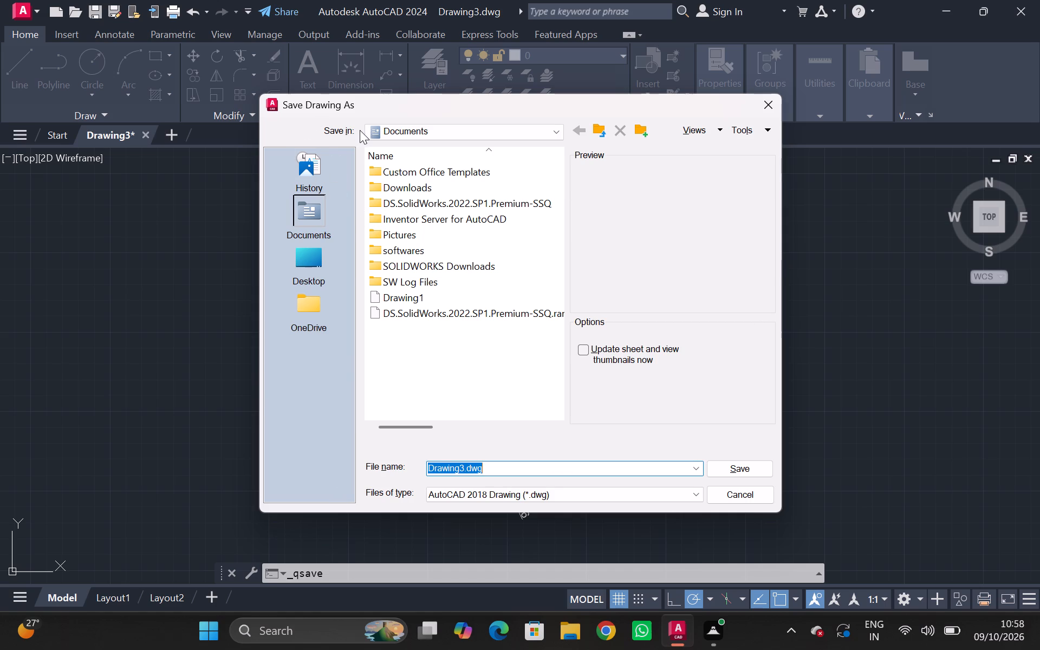
{"action": "left_click", "coordinate": [561, 132]}
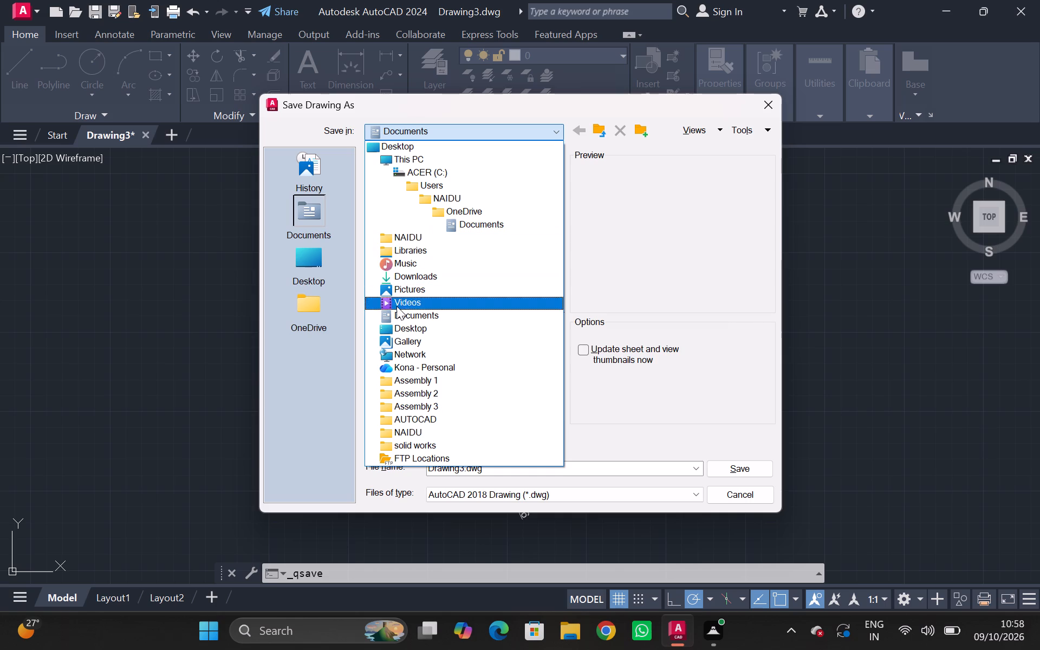
{"action": "left_click", "coordinate": [422, 422]}
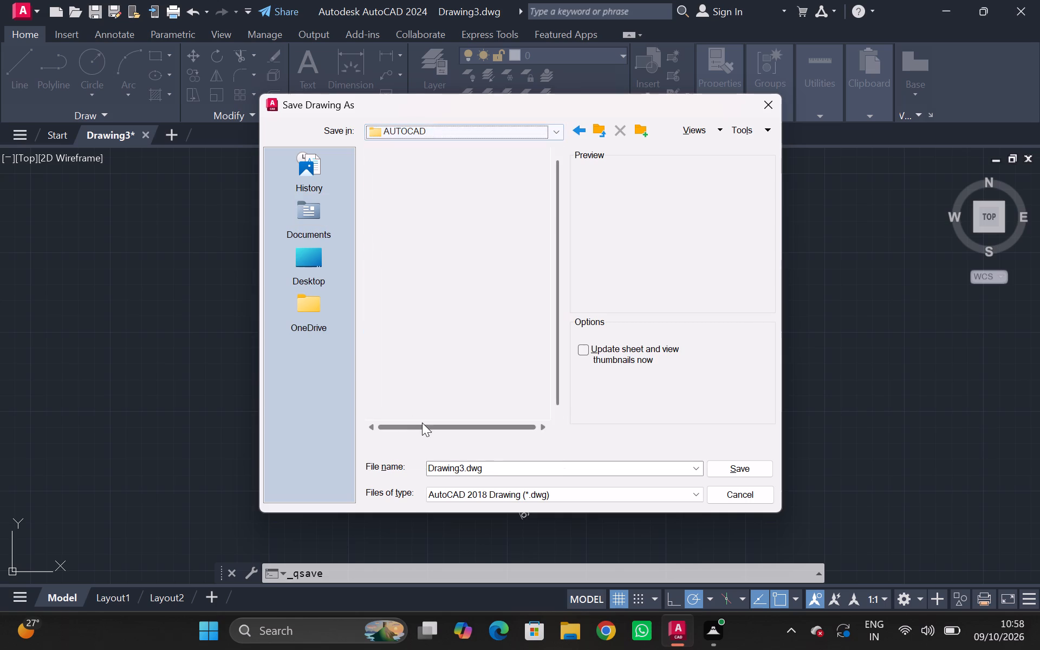
{"action": "left_click", "coordinate": [735, 473]}
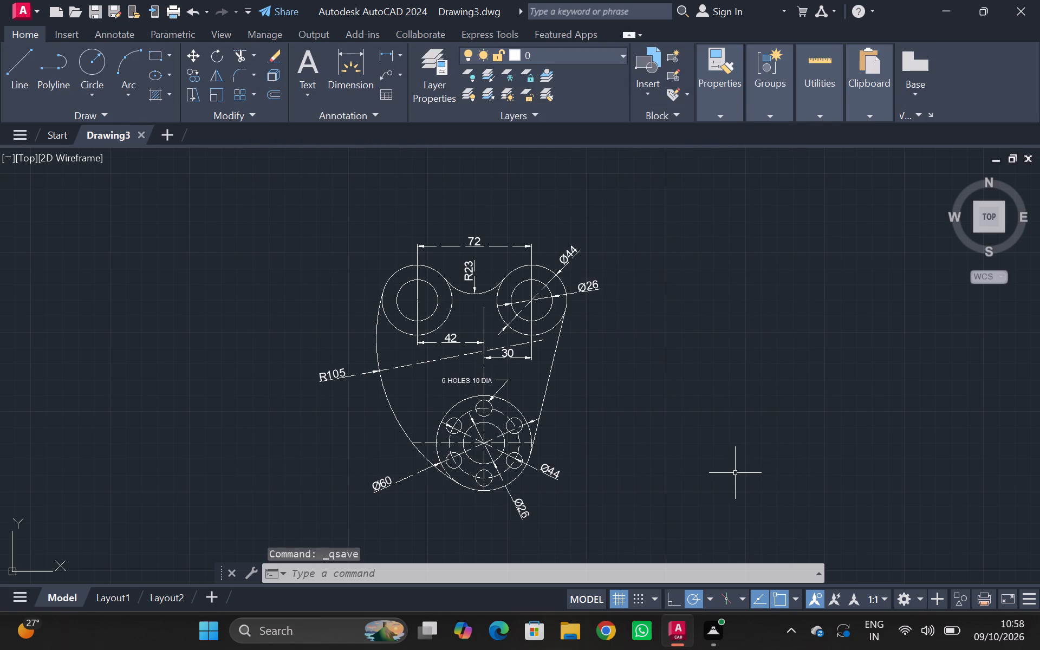
{"action": "left_click", "coordinate": [636, 315]}
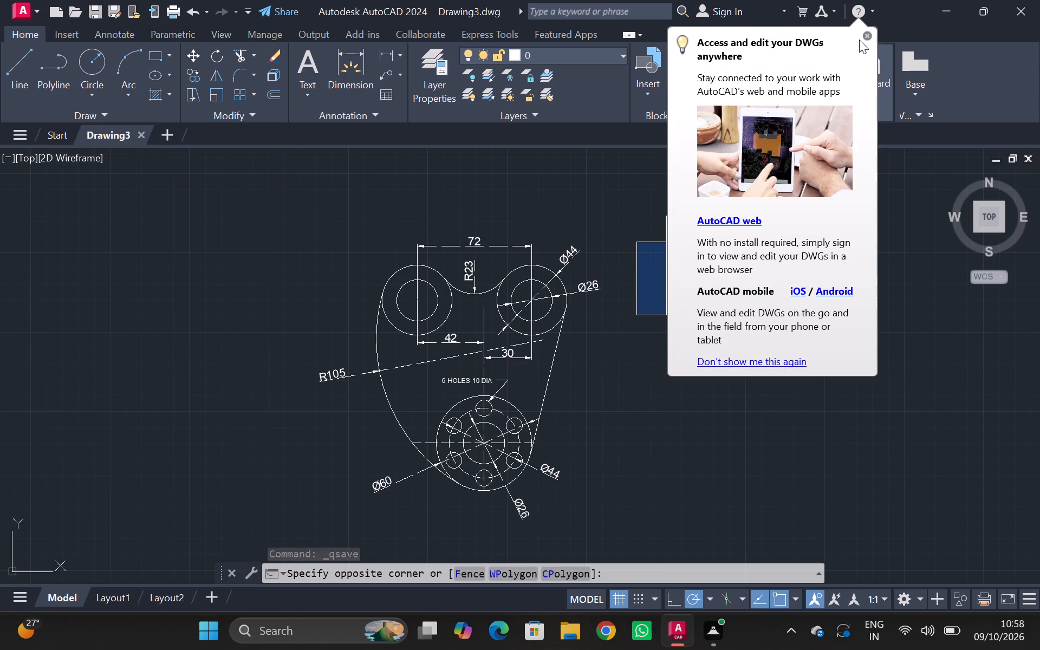
{"action": "left_click", "coordinate": [867, 38]}
{"action": "left_click", "coordinate": [743, 313]}
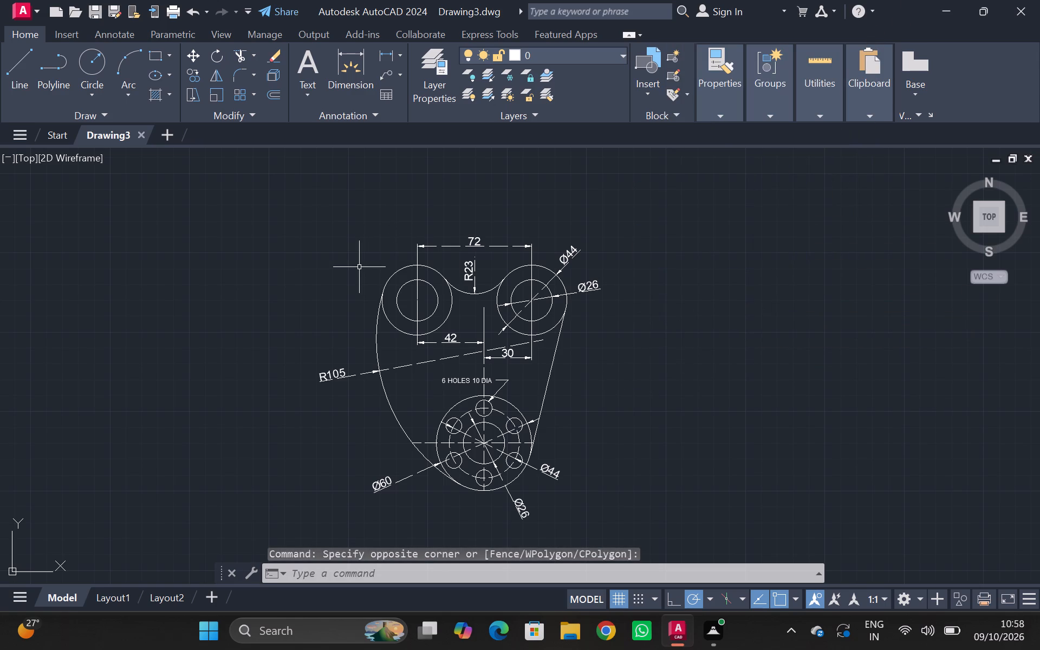
Set up a model plot on ISO A3 (420.00 x 297.00 MM) paper using the DWG To PDF.pc3 plotter.
{"action": "key", "text": "ctrl+p"}
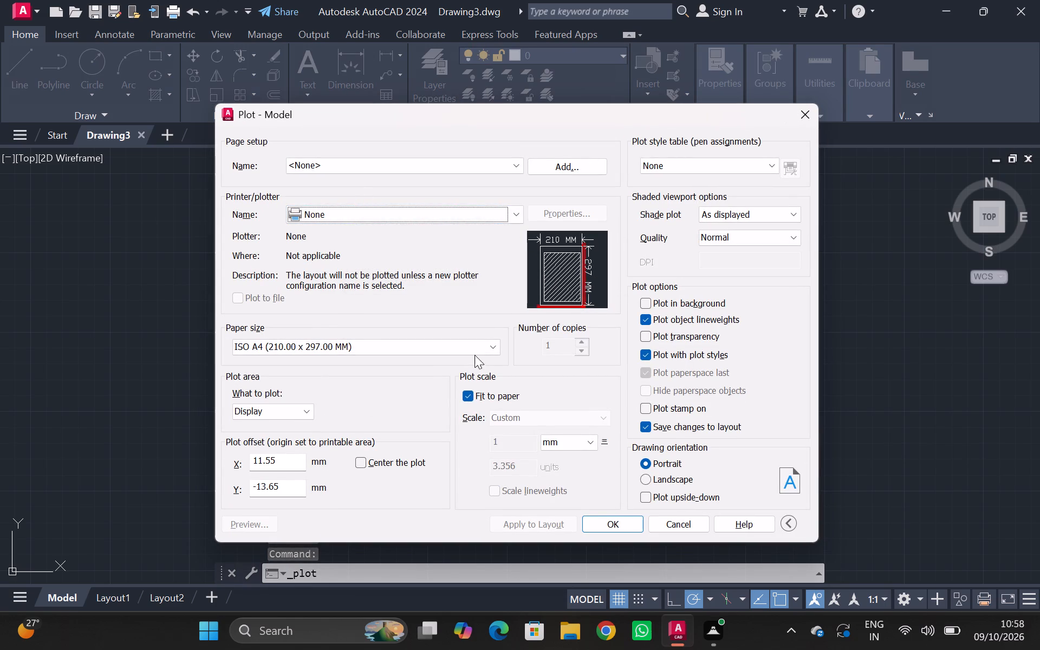
{"action": "left_click", "coordinate": [492, 350]}
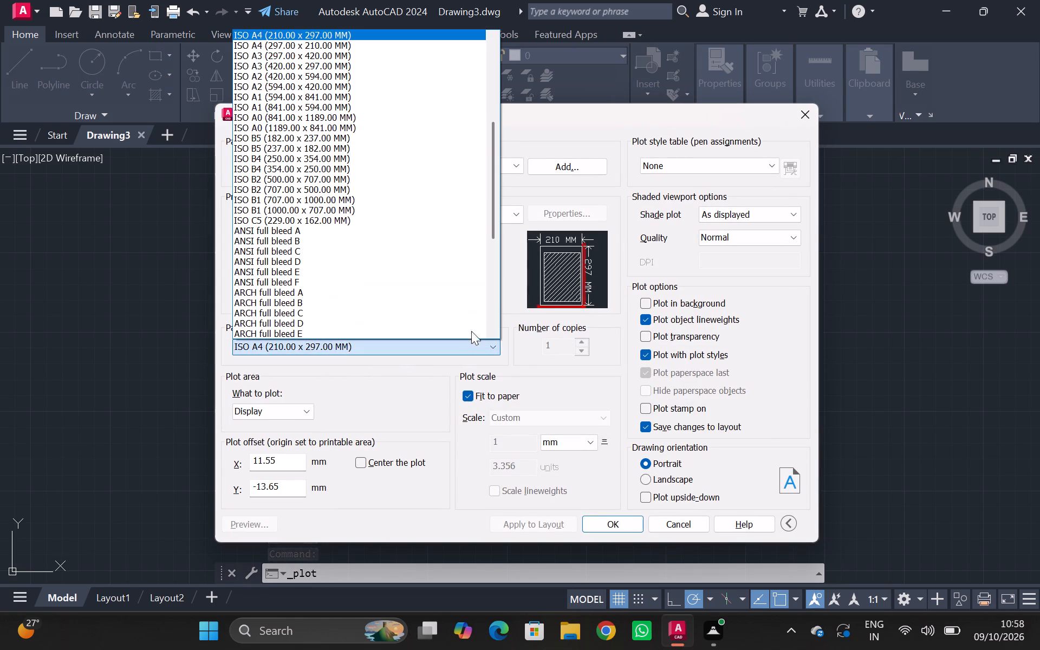
{"action": "left_click", "coordinate": [320, 57]}
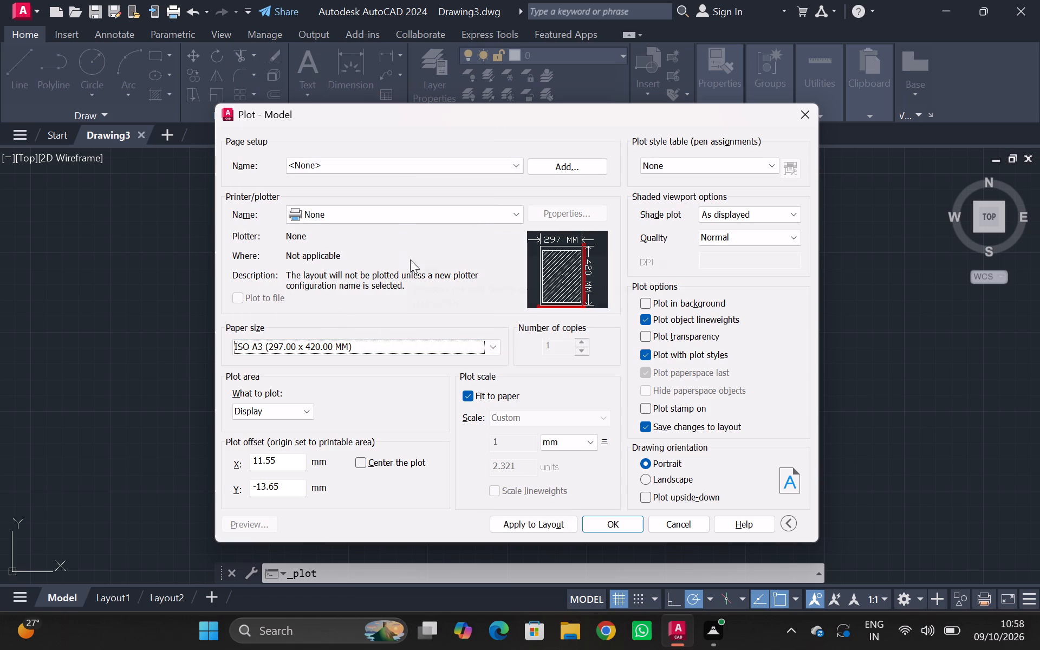
{"action": "left_click", "coordinate": [494, 348]}
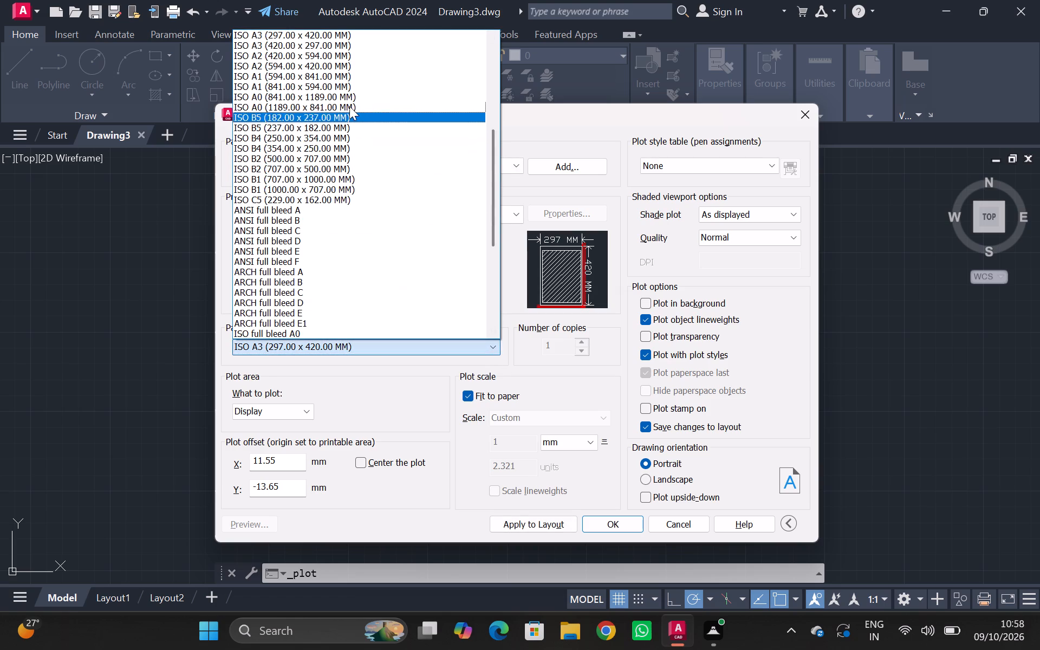
{"action": "left_click", "coordinate": [339, 48]}
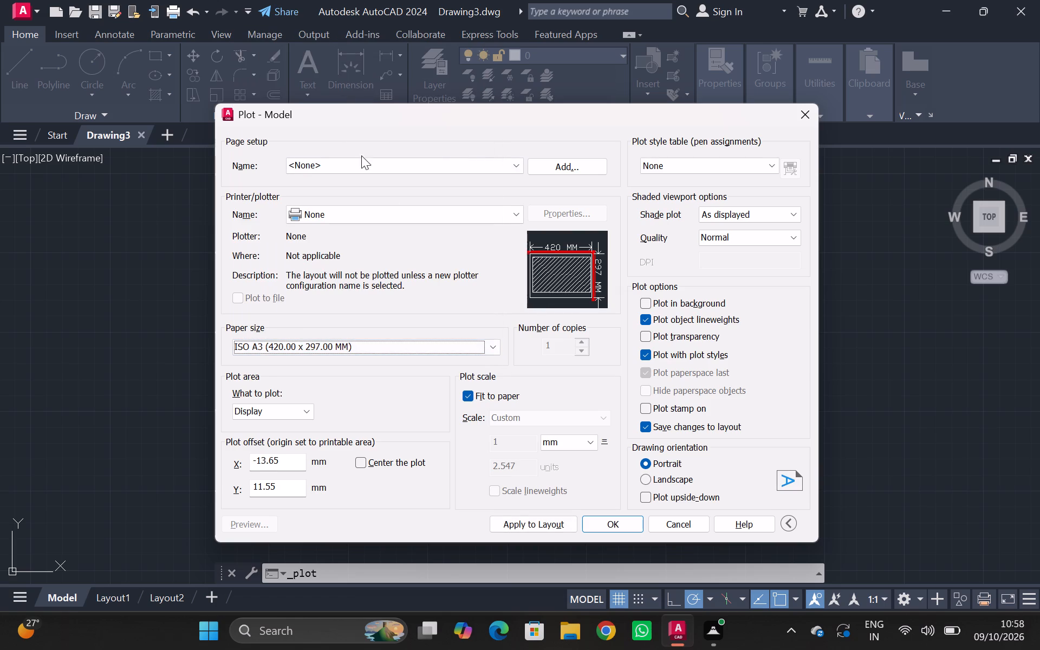
{"action": "left_click", "coordinate": [428, 214]}
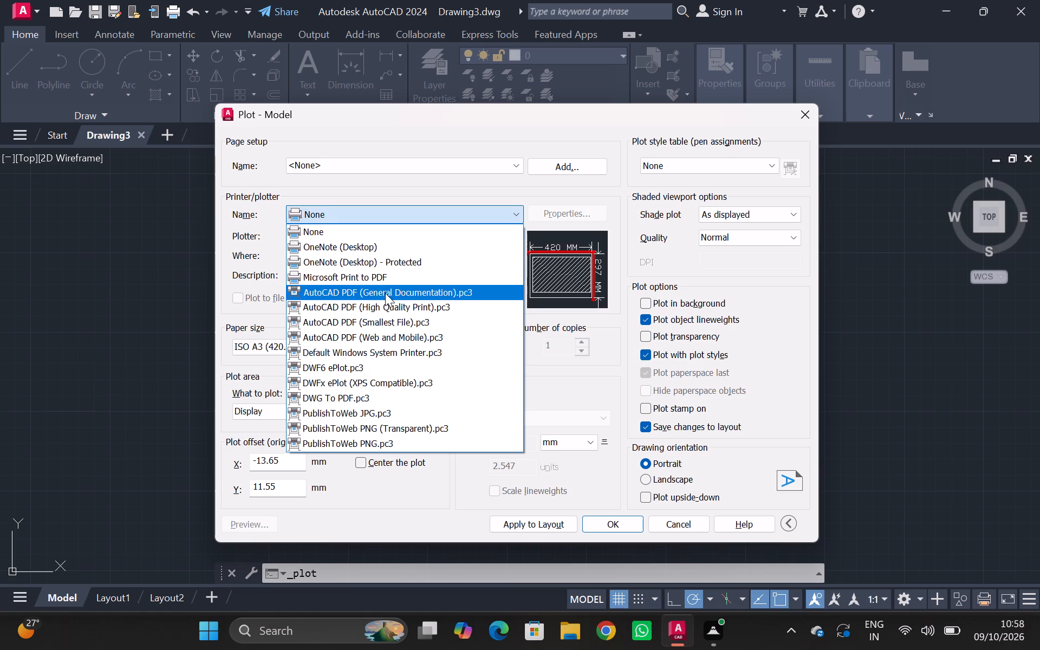
{"action": "left_click", "coordinate": [352, 398]}
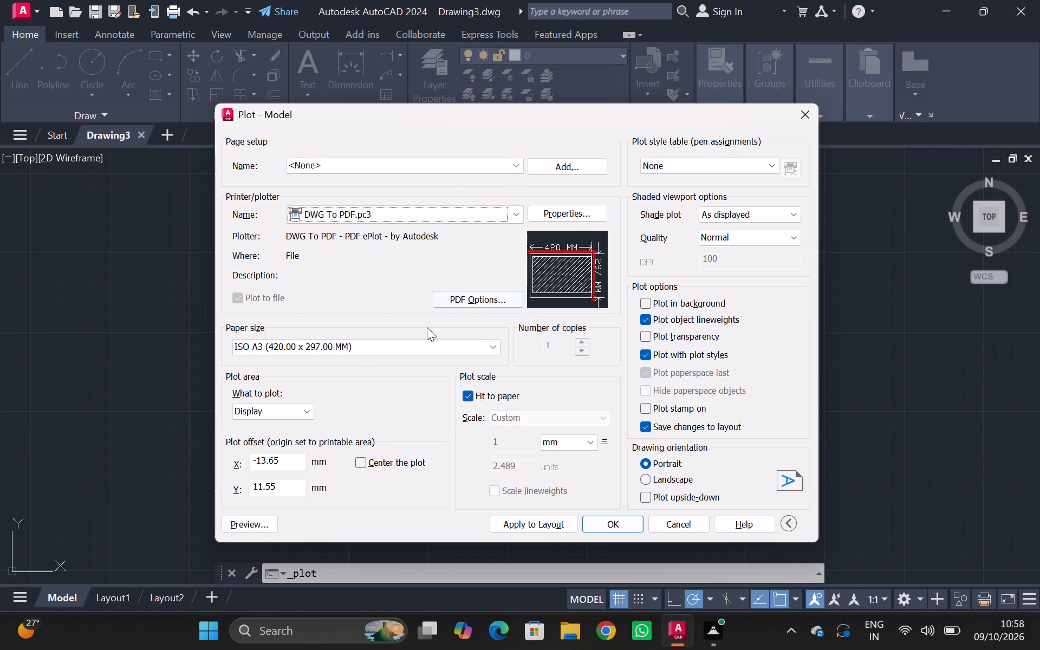
Define the plot area as a window around the whole dimensioned part, centre the plot and apply the settings to the layout.
{"action": "left_click", "coordinate": [296, 409]}
{"action": "left_click", "coordinate": [270, 459]}
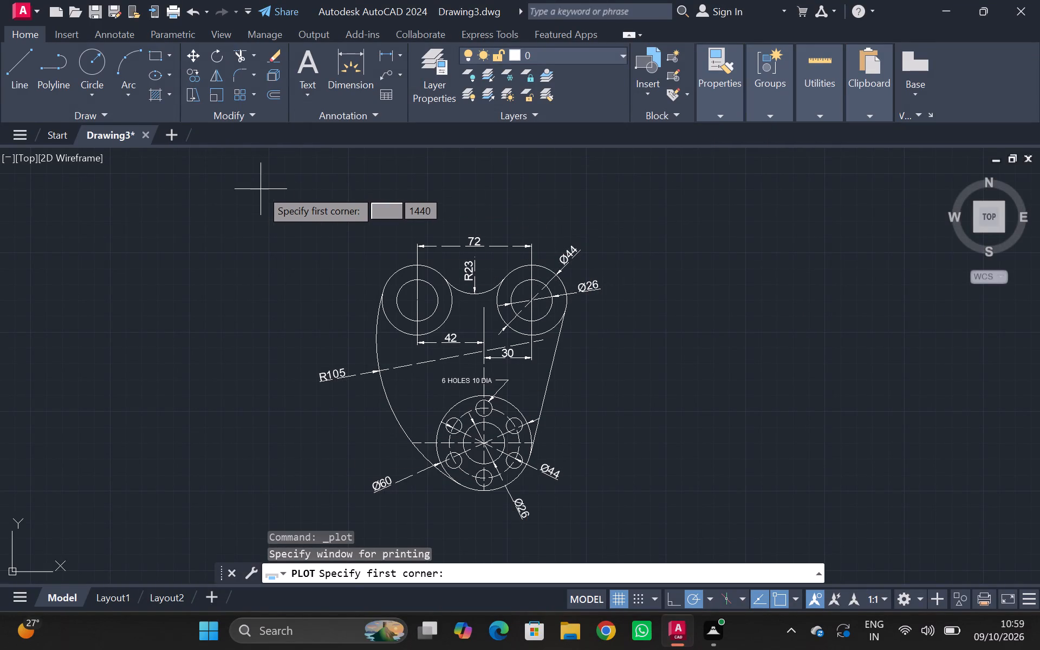
{"action": "left_click", "coordinate": [288, 193]}
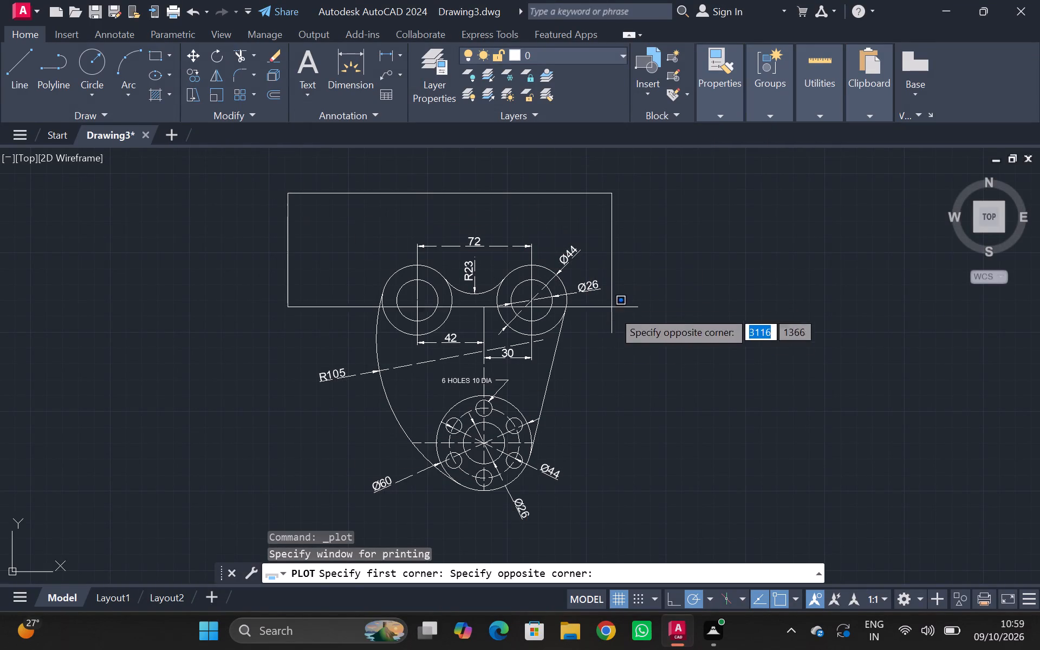
{"action": "left_click", "coordinate": [621, 536]}
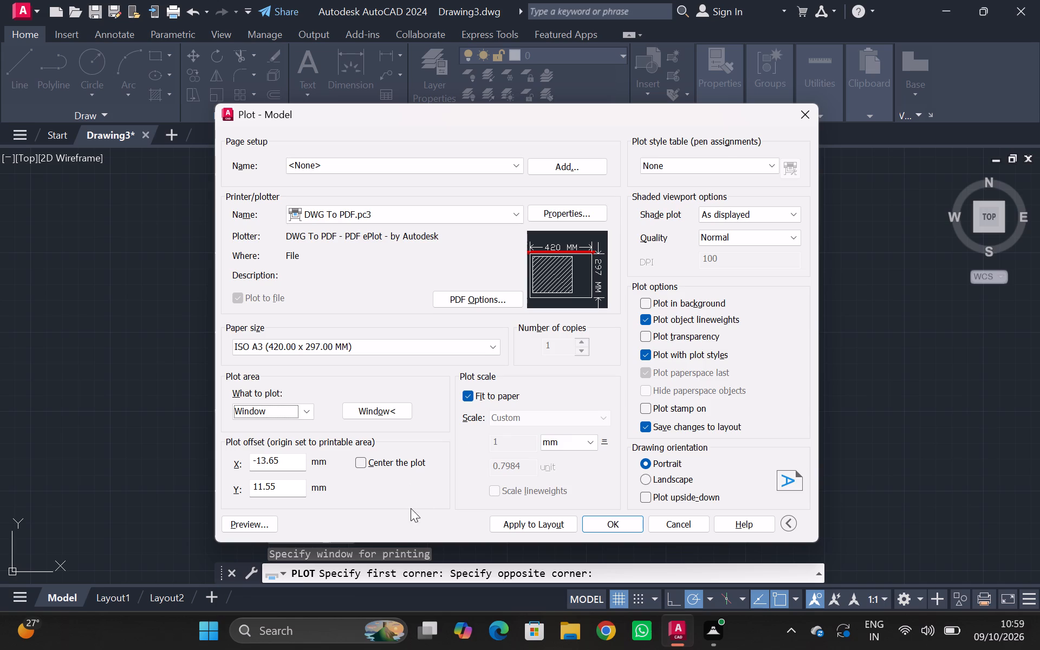
{"action": "left_click", "coordinate": [360, 465]}
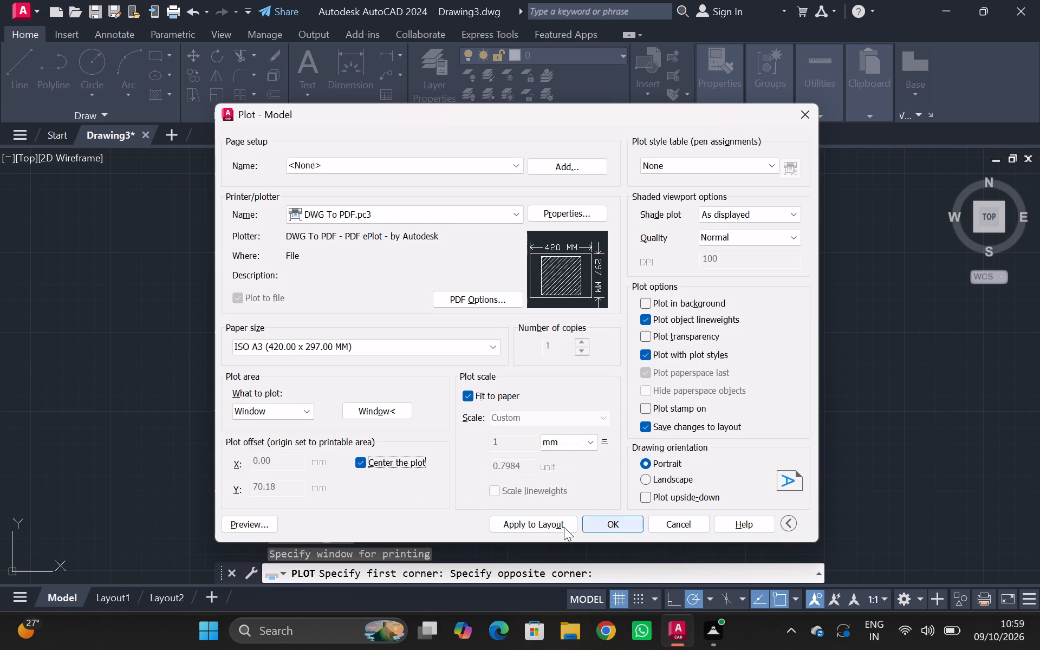
{"action": "left_click", "coordinate": [547, 527]}
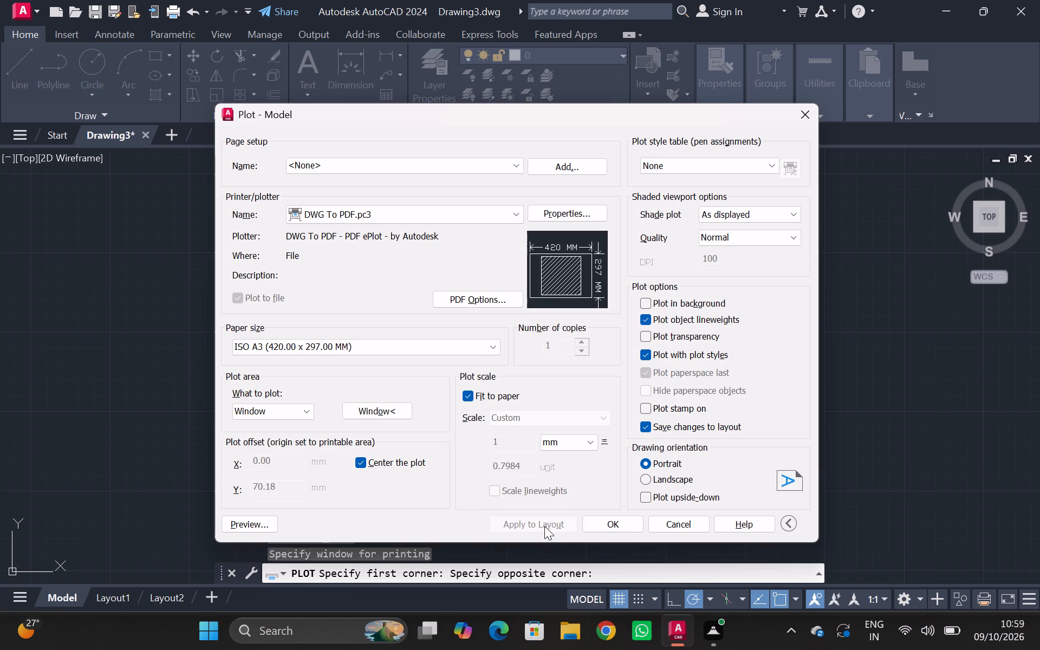
Plot the drawing to a PDF file named Drawing3-Model.pdf in the Documents folder.
{"action": "left_click", "coordinate": [603, 529]}
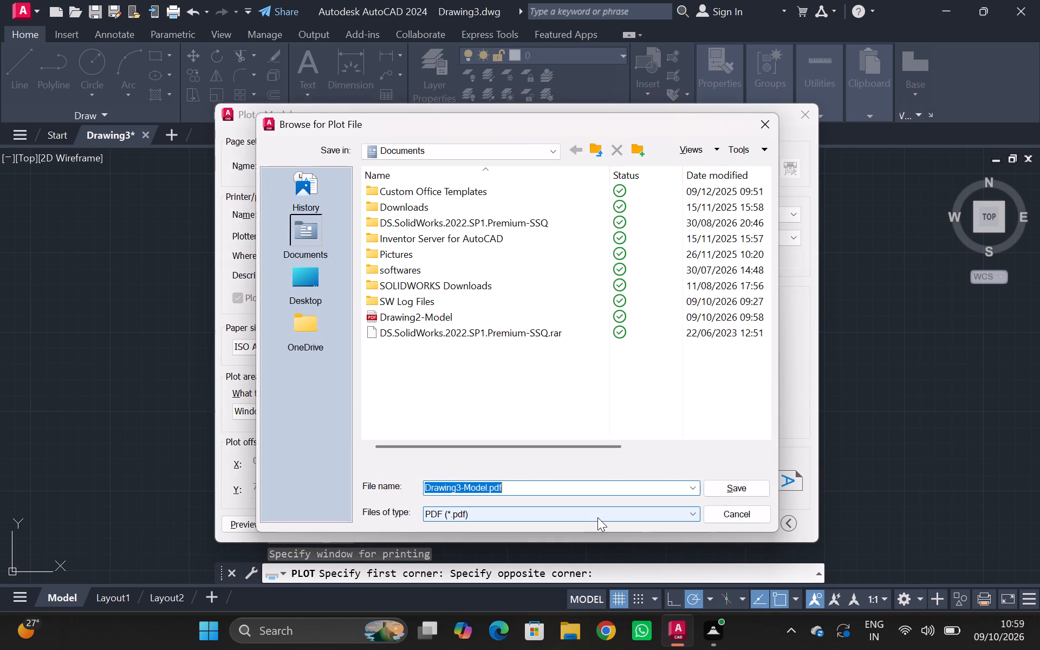
{"action": "left_click", "coordinate": [694, 489]}
{"action": "left_click", "coordinate": [617, 478]}
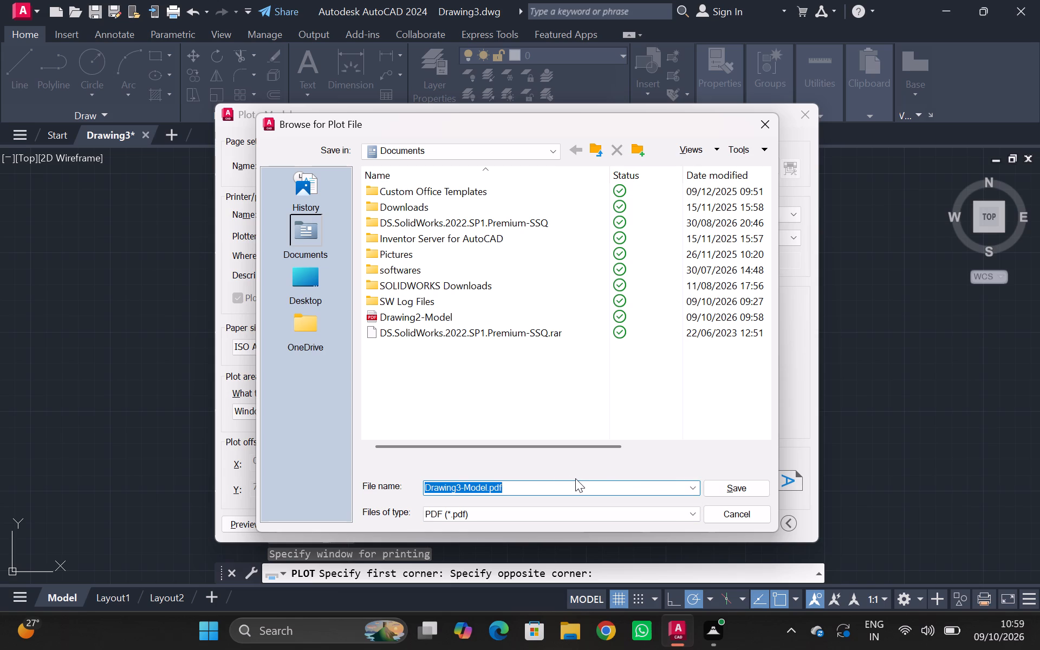
{"action": "left_click", "coordinate": [737, 490]}
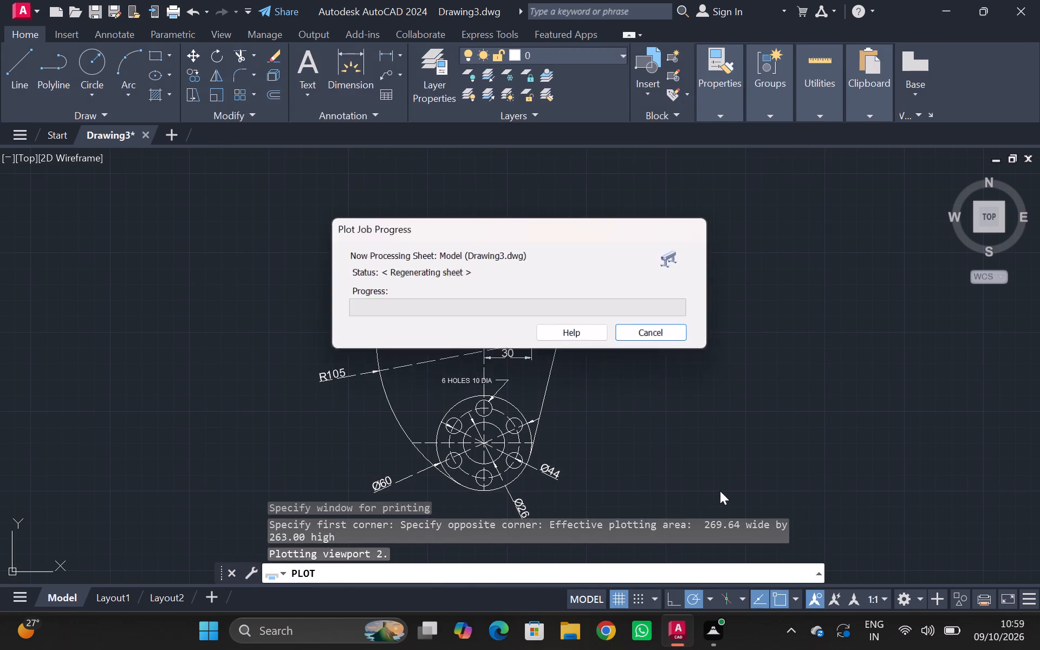
Review the plotted PDF in Microsoft Edge, checking the part's outline, dimensions and hole note over the whole page.
{"action": "scroll", "coordinate": [619, 485], "scroll_direction": "down", "scroll_amount": 2}
{"action": "scroll", "coordinate": [614, 490], "scroll_direction": "up", "scroll_amount": 3}
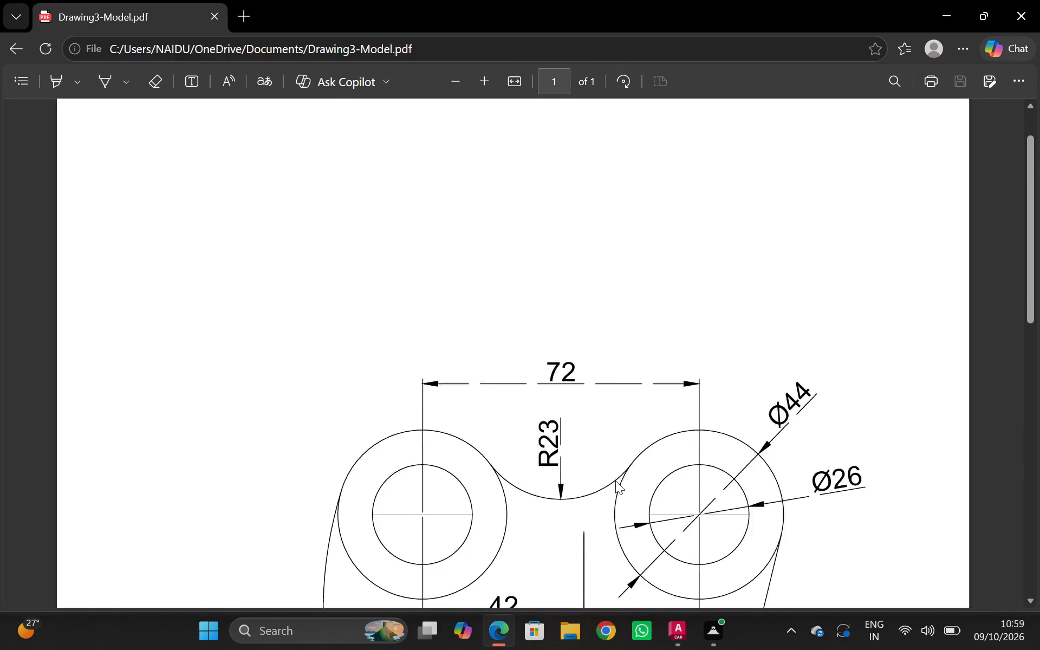
{"action": "scroll", "coordinate": [615, 479], "scroll_direction": "down", "scroll_amount": 8}
{"action": "scroll", "coordinate": [615, 478], "scroll_direction": "up", "scroll_amount": 6}
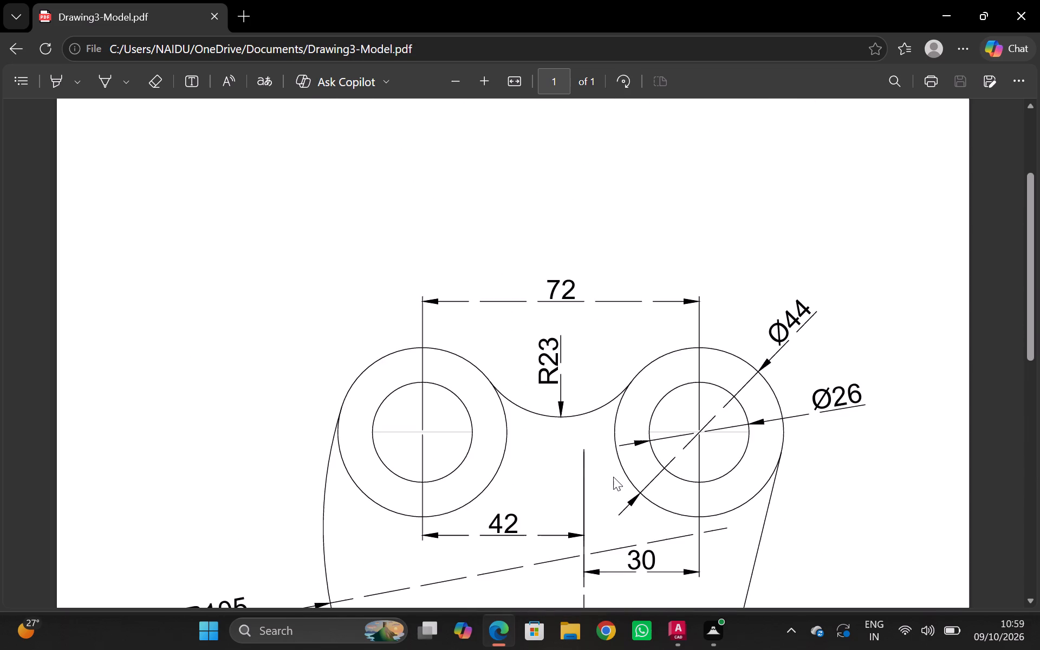
{"action": "scroll", "coordinate": [613, 476], "scroll_direction": "down", "scroll_amount": 3}
{"action": "scroll", "coordinate": [615, 470], "scroll_direction": "up", "scroll_amount": 2}
{"action": "scroll", "coordinate": [856, 264], "scroll_direction": "down", "scroll_amount": 2}
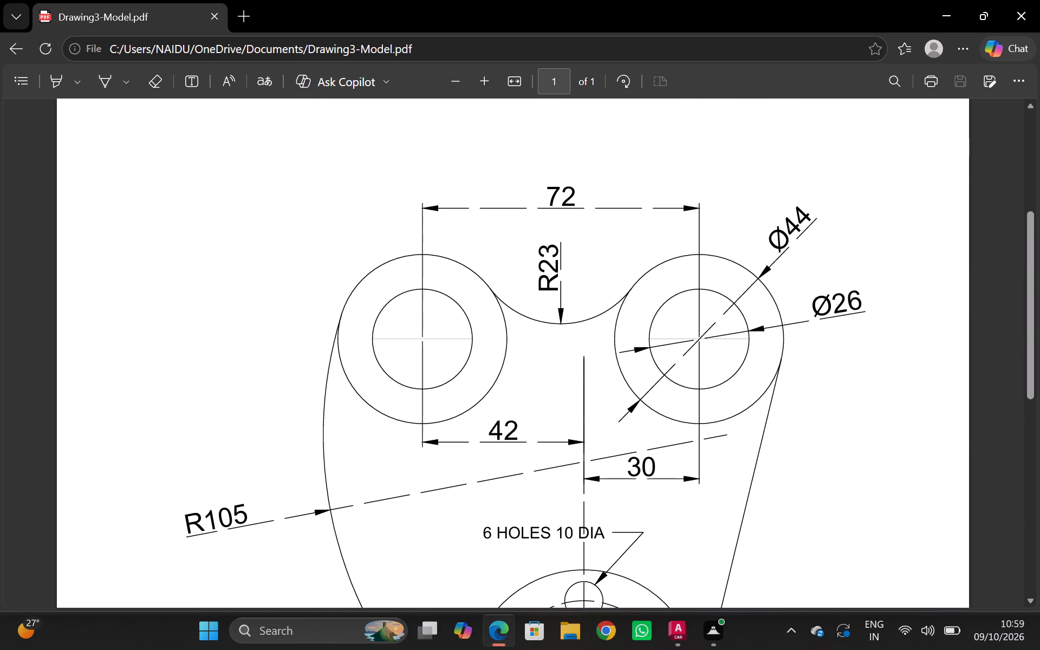
{"action": "scroll", "coordinate": [853, 264], "scroll_direction": "up", "scroll_amount": 3}
{"action": "scroll", "coordinate": [849, 275], "scroll_direction": "down", "scroll_amount": 4}
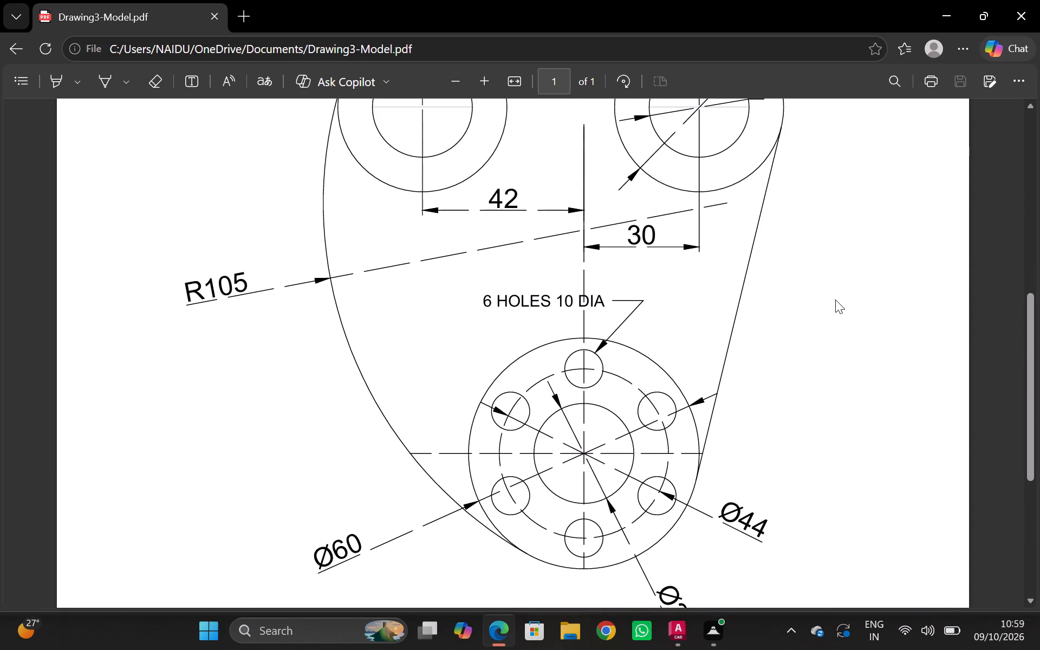
Recheck the plotted PDF, comparing the two upper bosses and their dimensions with the lower flange's hole pattern, diameters and hole note.
{"action": "scroll", "coordinate": [835, 300], "scroll_direction": "up", "scroll_amount": 2}
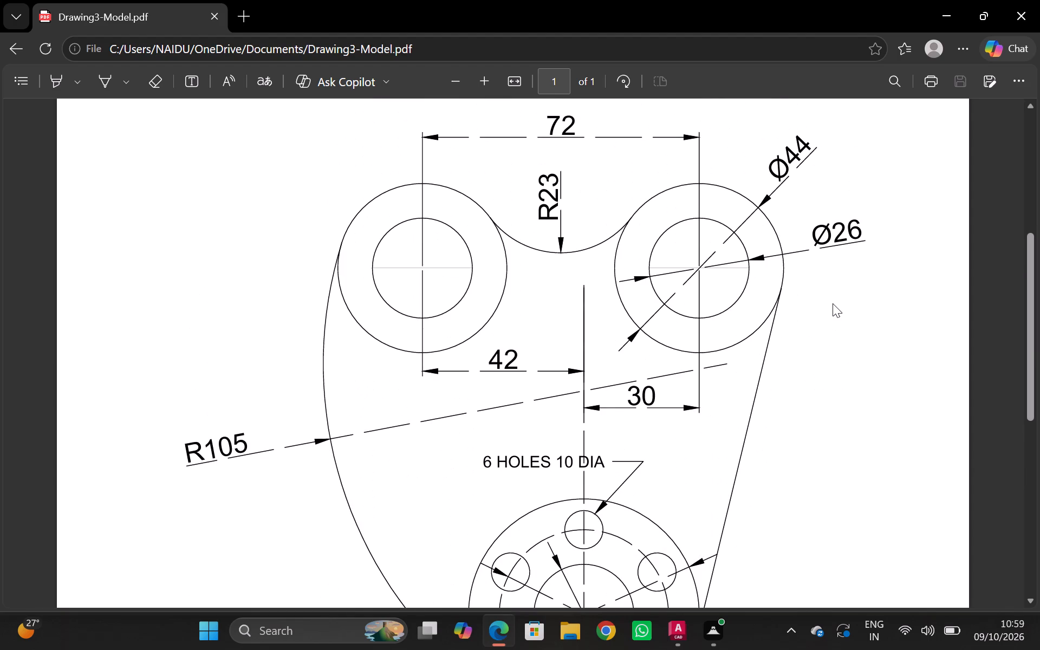
{"action": "scroll", "coordinate": [841, 300], "scroll_direction": "down", "scroll_amount": 2}
{"action": "scroll", "coordinate": [828, 303], "scroll_direction": "up", "scroll_amount": 1}
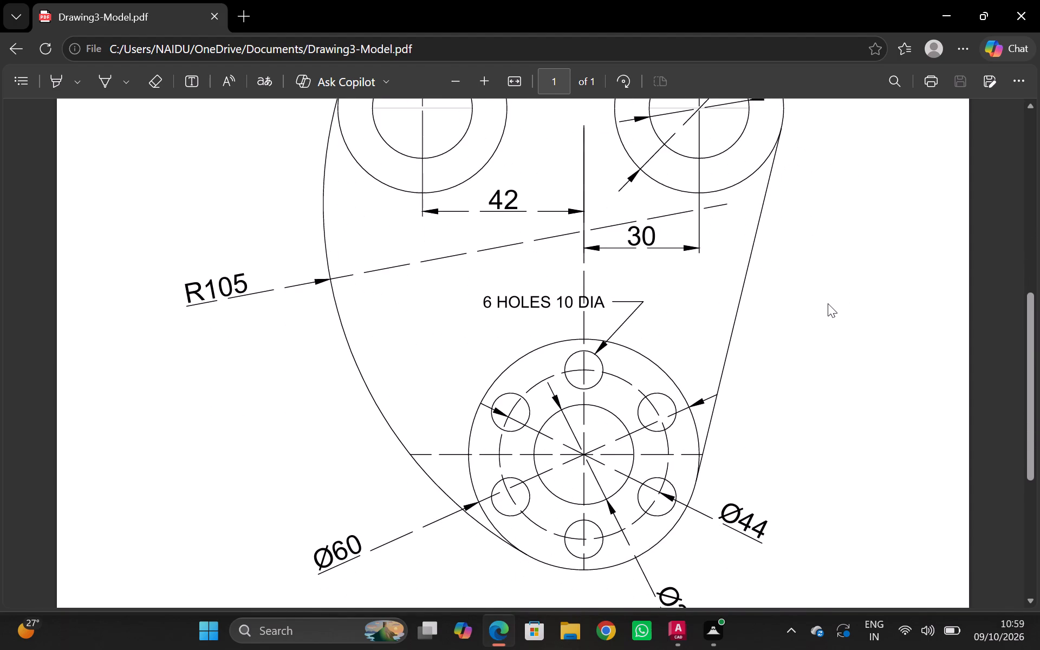
{"action": "scroll", "coordinate": [828, 303], "scroll_direction": "up", "scroll_amount": 1}
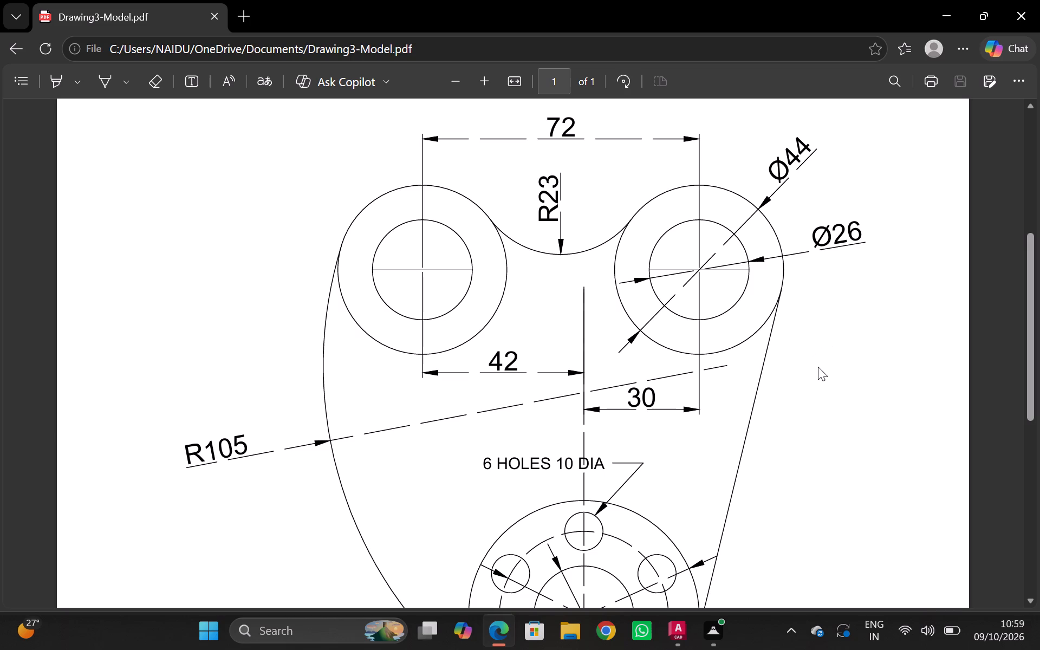
{"action": "scroll", "coordinate": [759, 399], "scroll_direction": "down", "scroll_amount": 1}
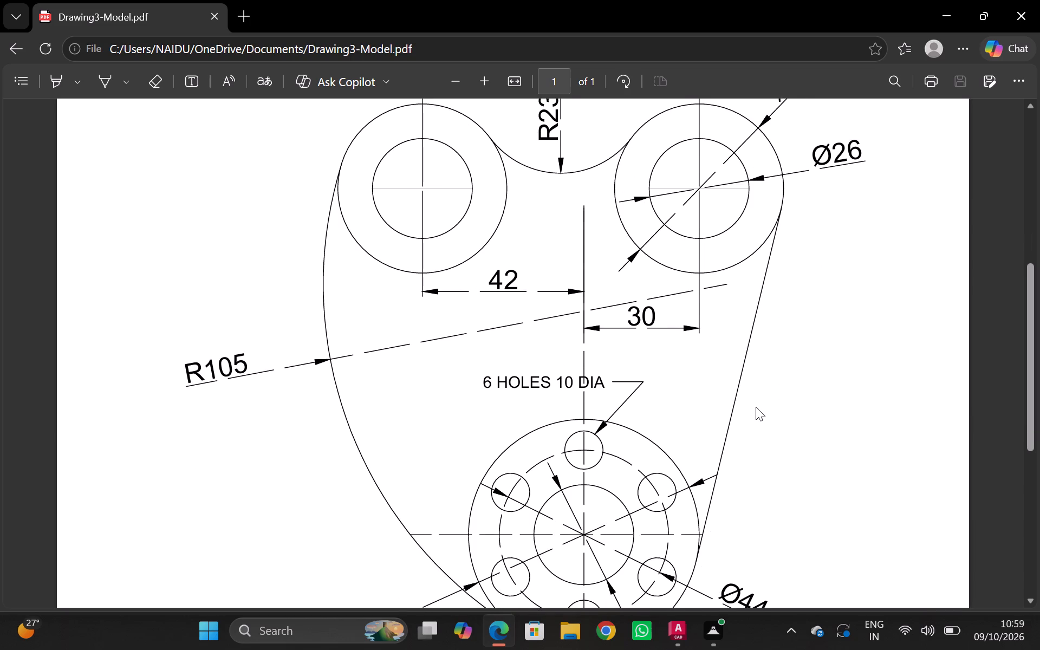
{"action": "scroll", "coordinate": [756, 407], "scroll_direction": "down", "scroll_amount": 4}
{"action": "scroll", "coordinate": [769, 404], "scroll_direction": "up", "scroll_amount": 1}
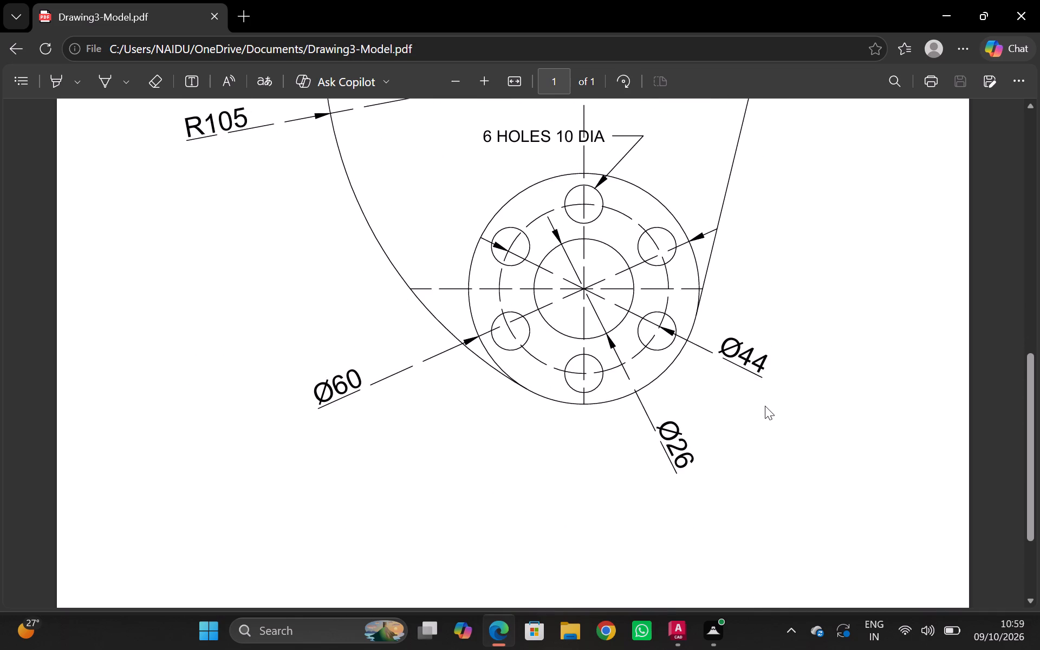
{"action": "scroll", "coordinate": [764, 406], "scroll_direction": "up", "scroll_amount": 4}
{"action": "scroll", "coordinate": [772, 407], "scroll_direction": "down", "scroll_amount": 1}
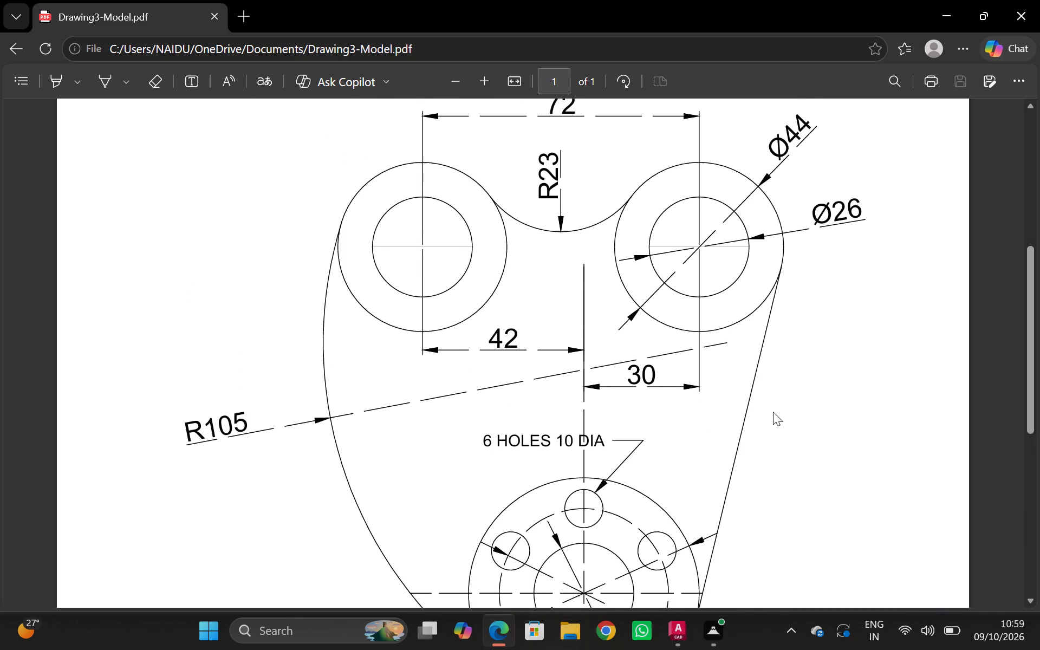
{"action": "scroll", "coordinate": [773, 412], "scroll_direction": "down", "scroll_amount": 1}
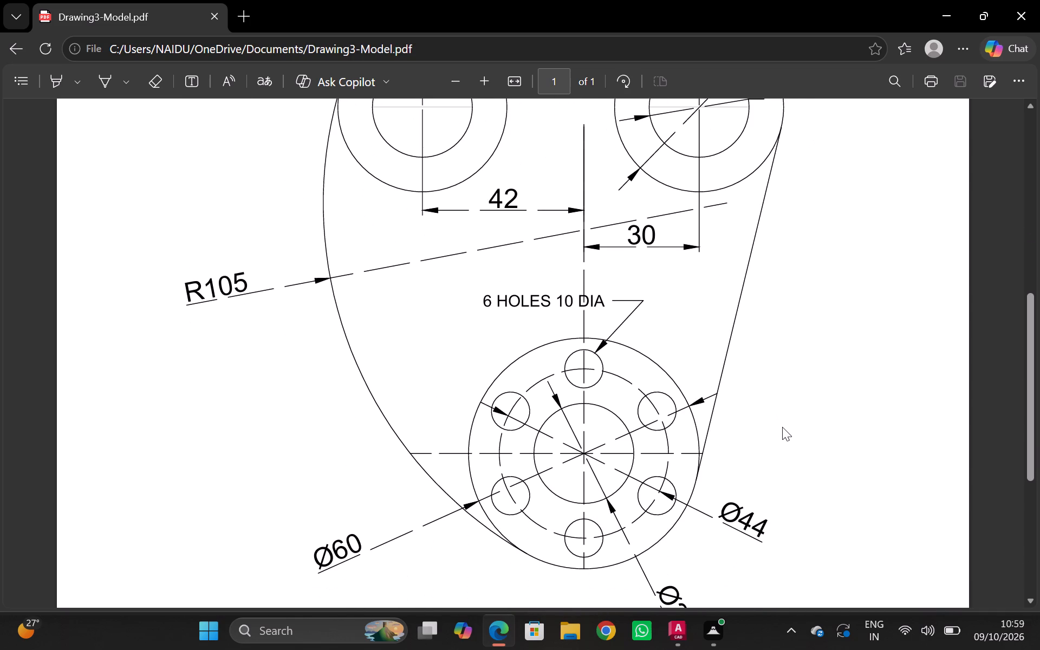
{"action": "scroll", "coordinate": [784, 438], "scroll_direction": "down", "scroll_amount": 1}
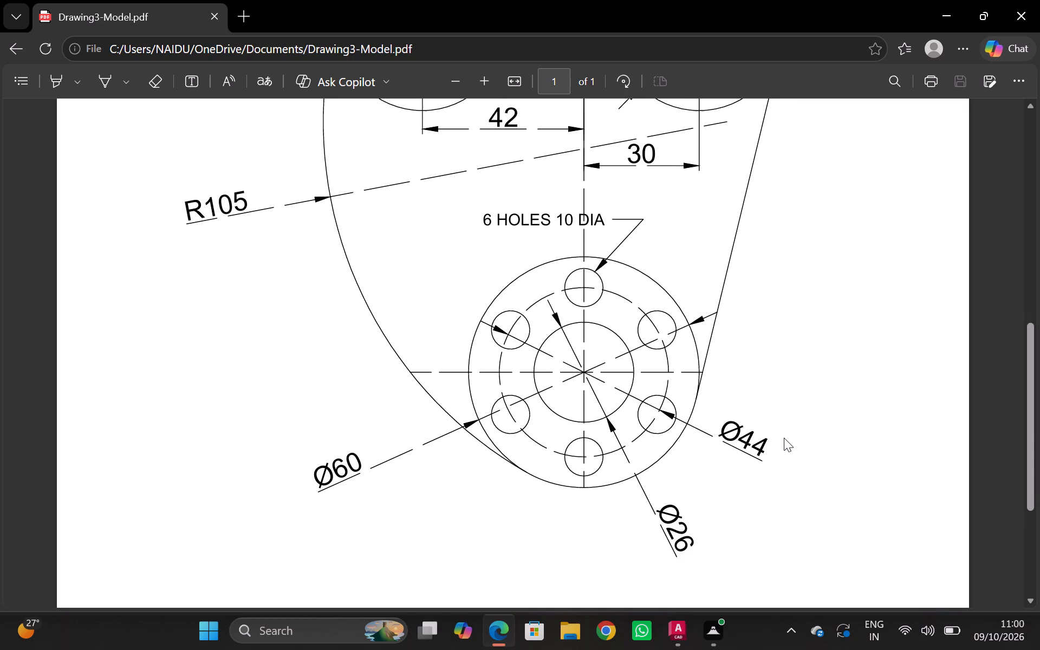
{"action": "scroll", "coordinate": [786, 451], "scroll_direction": "up", "scroll_amount": 1}
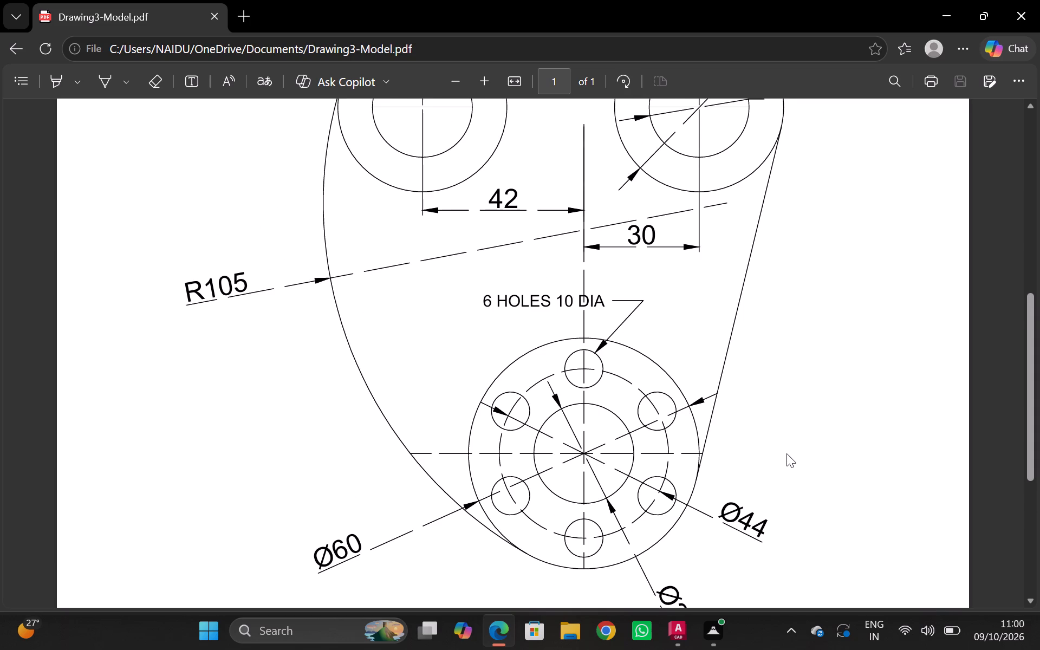
{"action": "scroll", "coordinate": [786, 453], "scroll_direction": "up", "scroll_amount": 2}
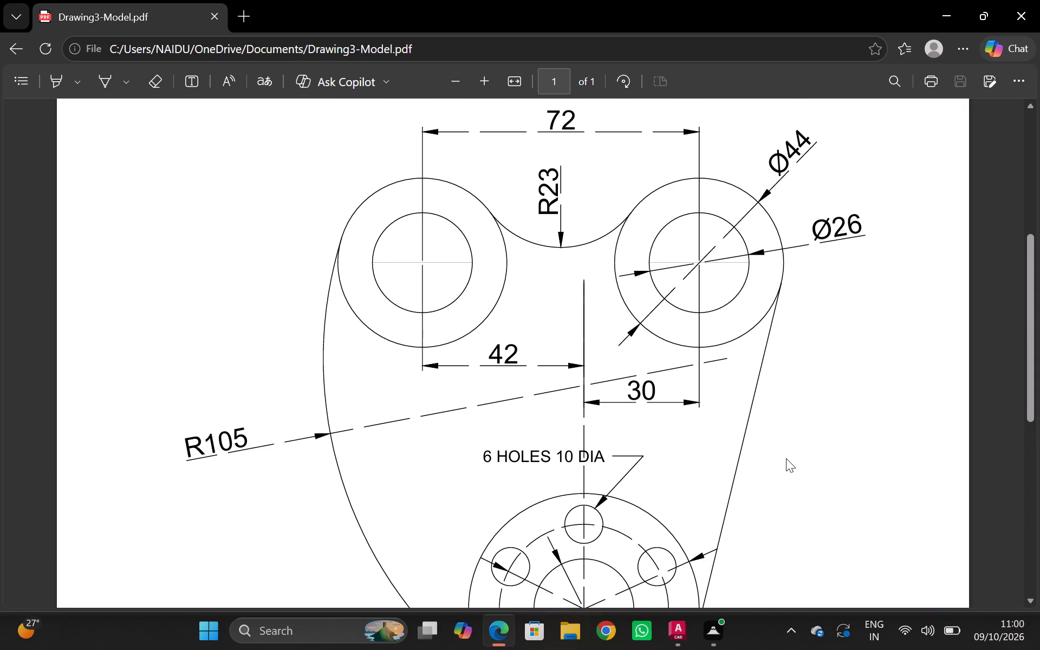
{"action": "scroll", "coordinate": [786, 460], "scroll_direction": "down", "scroll_amount": 2}
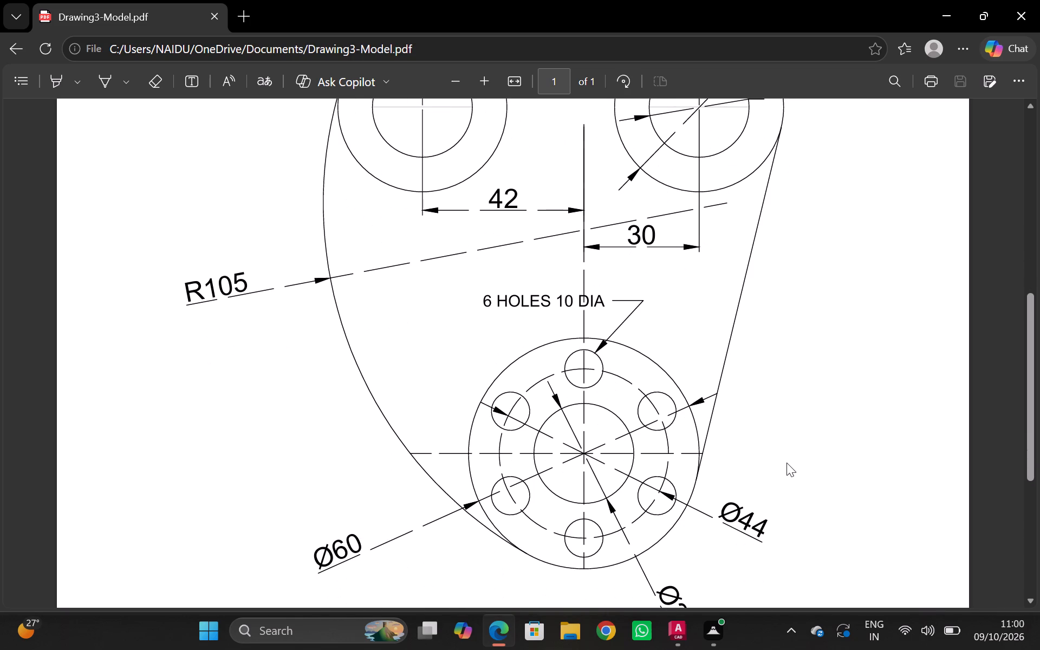
{"action": "scroll", "coordinate": [795, 490], "scroll_direction": "up", "scroll_amount": 1}
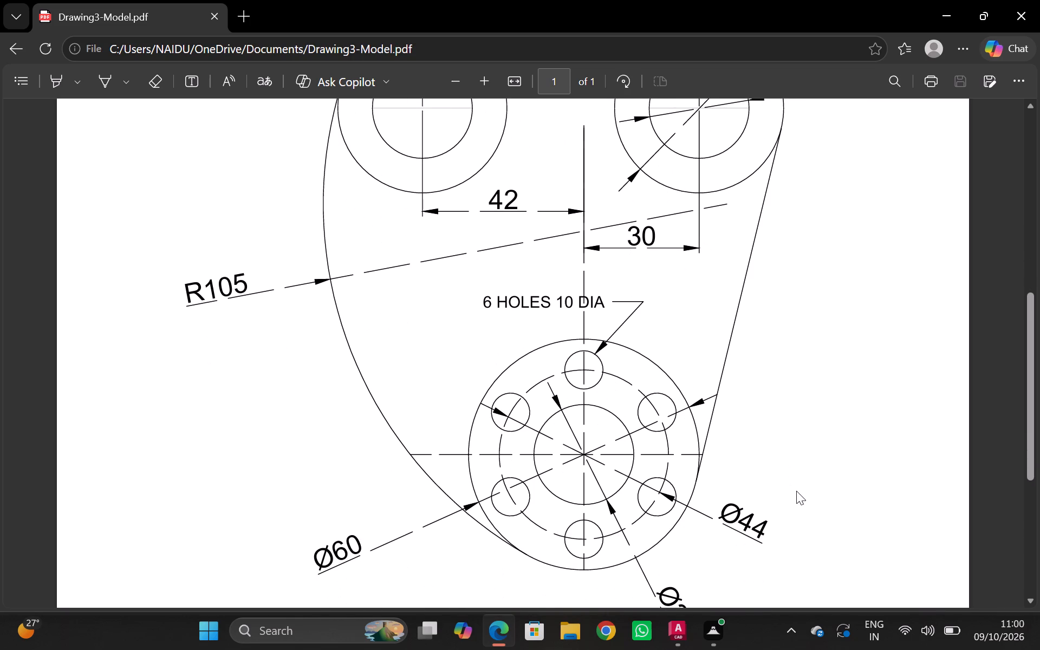
{"action": "scroll", "coordinate": [799, 490], "scroll_direction": "down", "scroll_amount": 2}
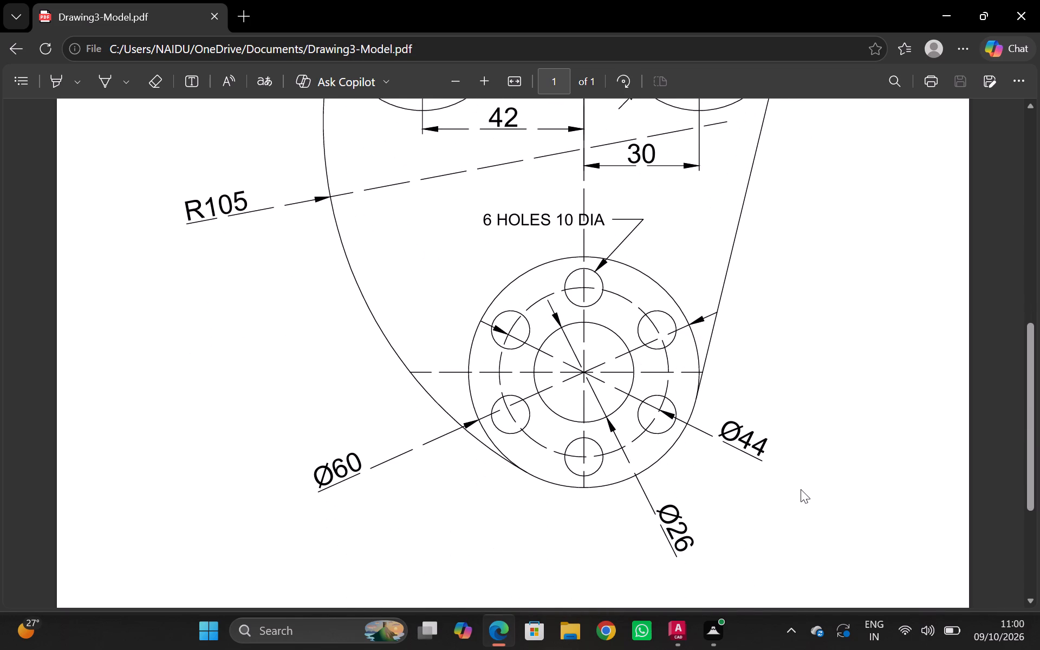
{"action": "scroll", "coordinate": [801, 489], "scroll_direction": "up", "scroll_amount": 3}
{"action": "scroll", "coordinate": [799, 485], "scroll_direction": "down", "scroll_amount": 2}
{"action": "scroll", "coordinate": [798, 485], "scroll_direction": "up", "scroll_amount": 3}
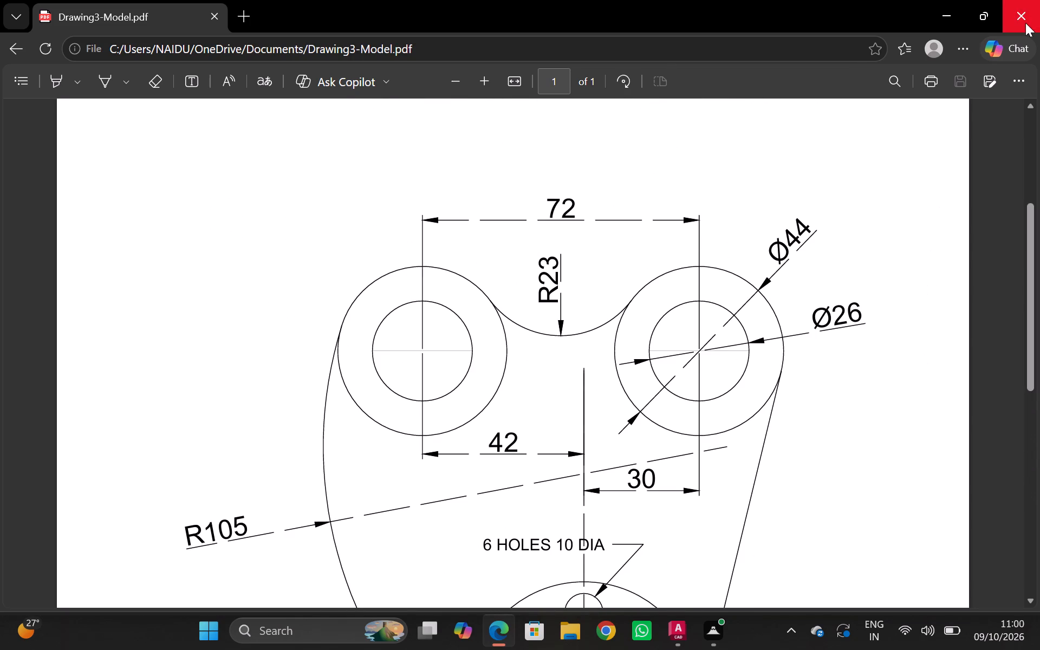
Close the plotted PDF in Microsoft Edge and return to the Drawing3 drawing in AutoCAD.
{"action": "left_click", "coordinate": [1025, 23]}
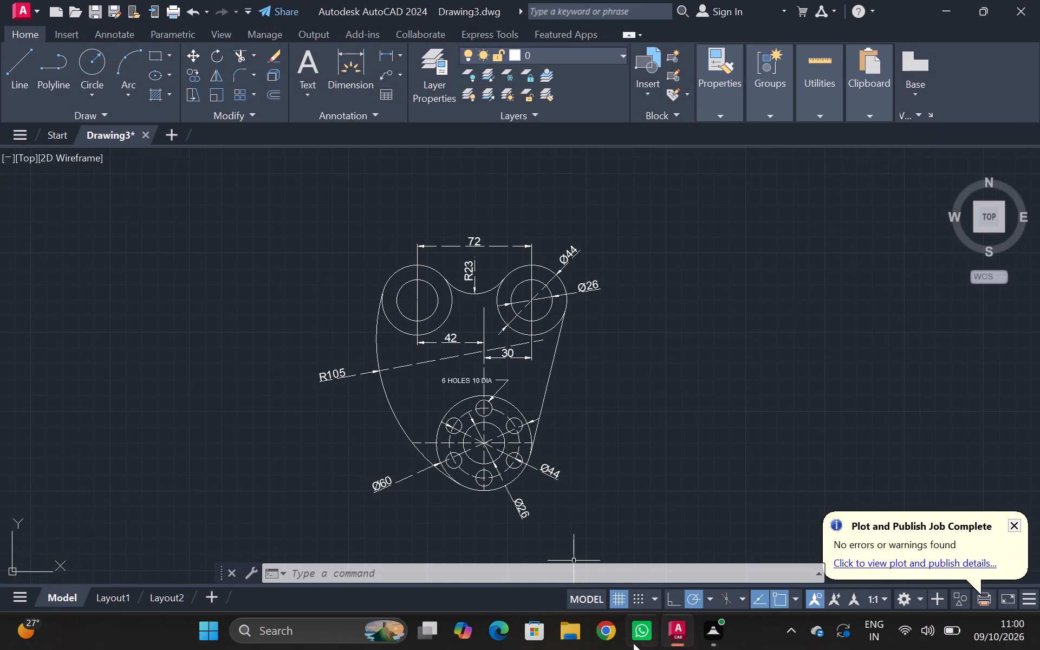